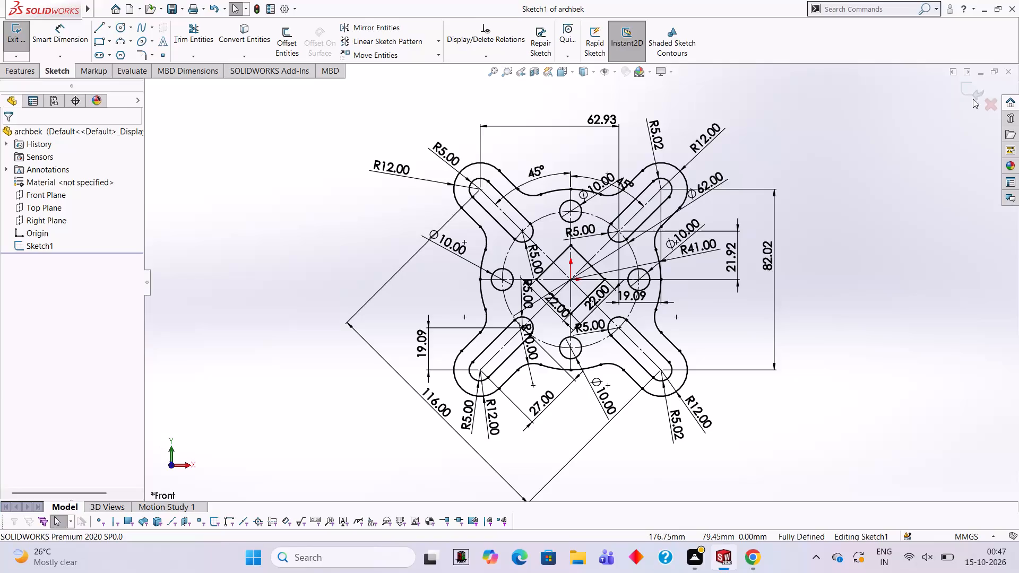
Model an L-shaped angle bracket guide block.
Close the archbek part document.
{"action": "left_click", "coordinate": [1005, 74]}
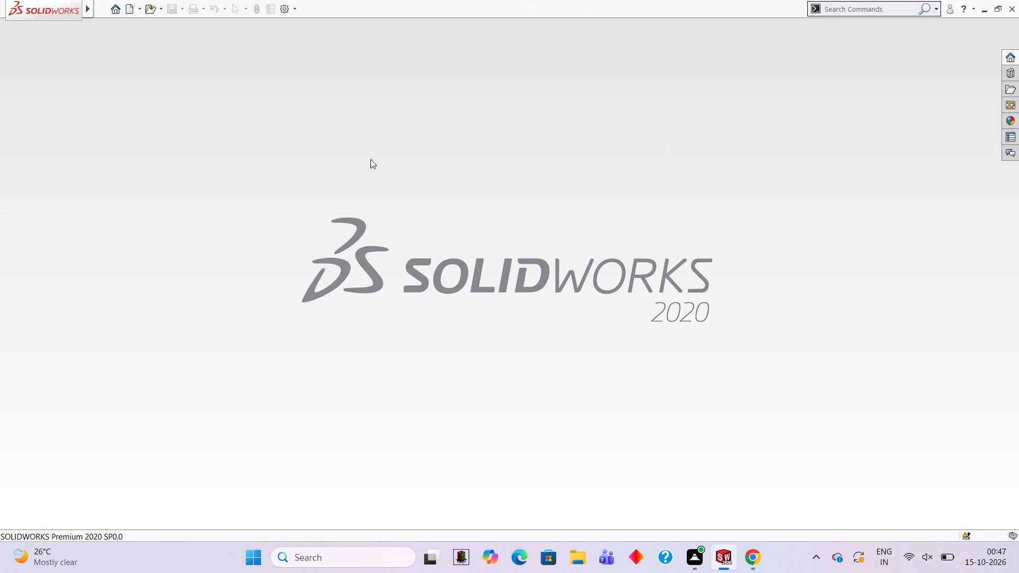
Create a new part document and start a sketch on its Front Plane.
{"action": "left_click", "coordinate": [136, 15]}
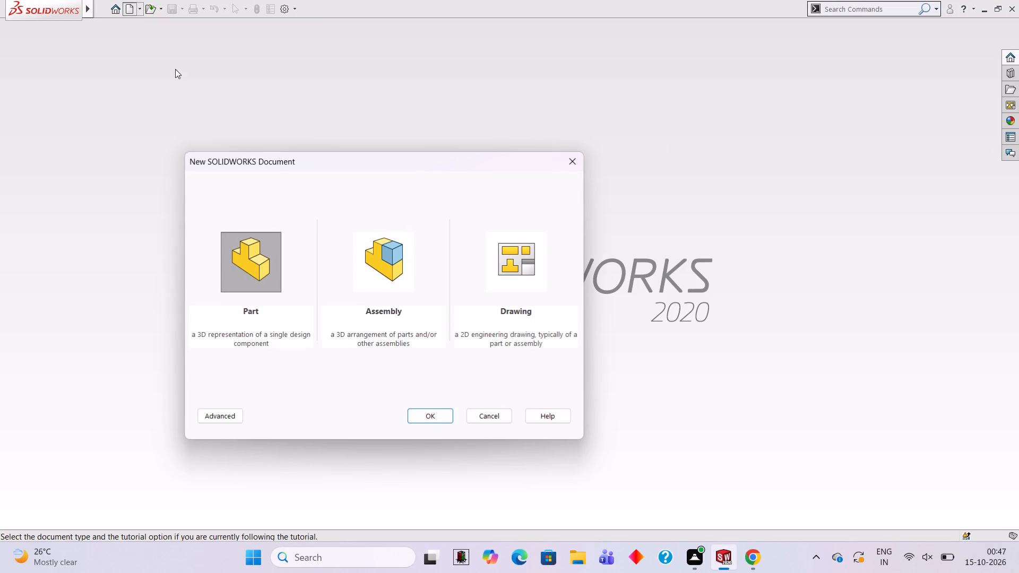
{"action": "left_click", "coordinate": [437, 419]}
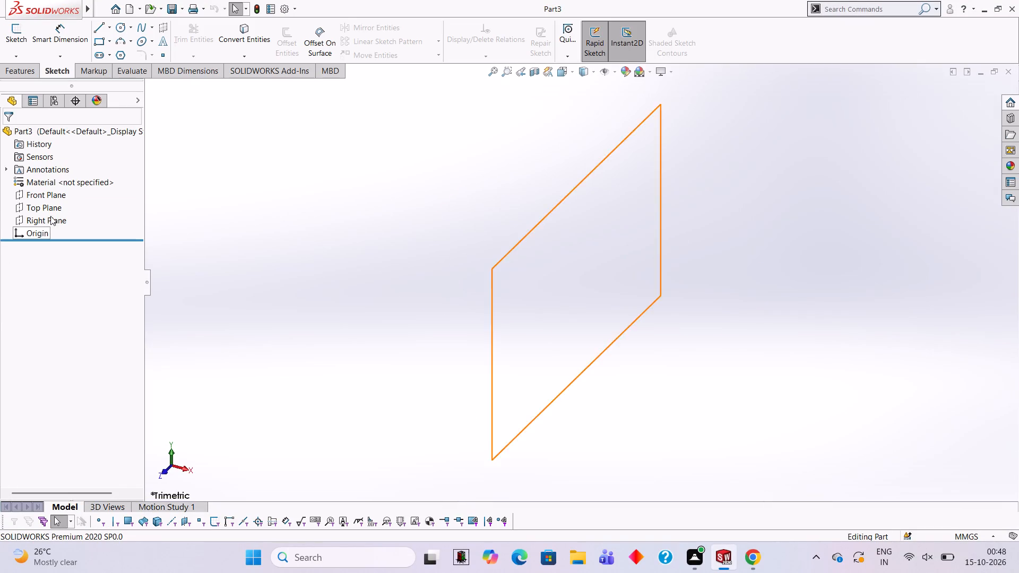
{"action": "left_click", "coordinate": [44, 192]}
{"action": "left_click", "coordinate": [53, 179]}
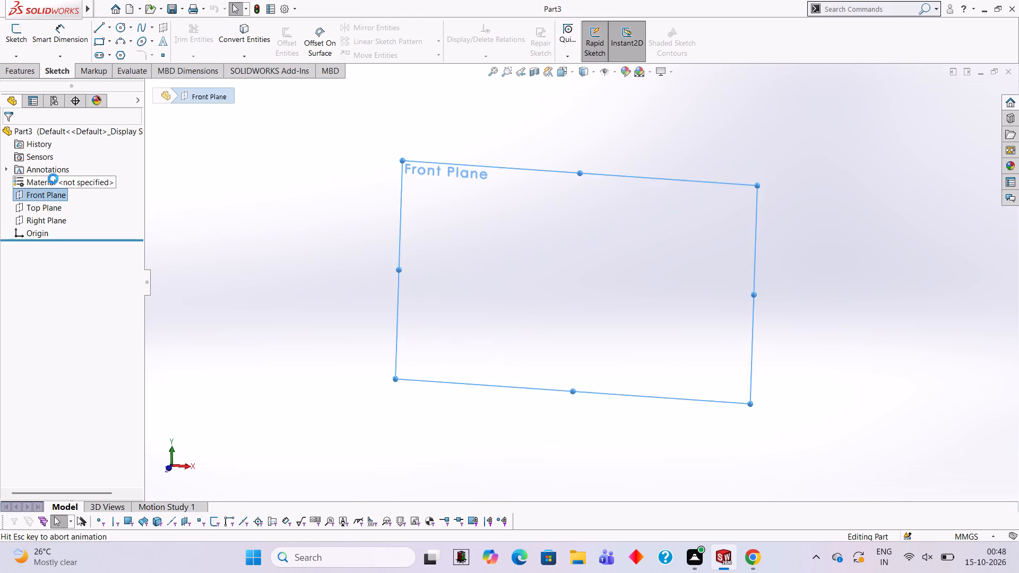
{"action": "left_click", "coordinate": [444, 250]}
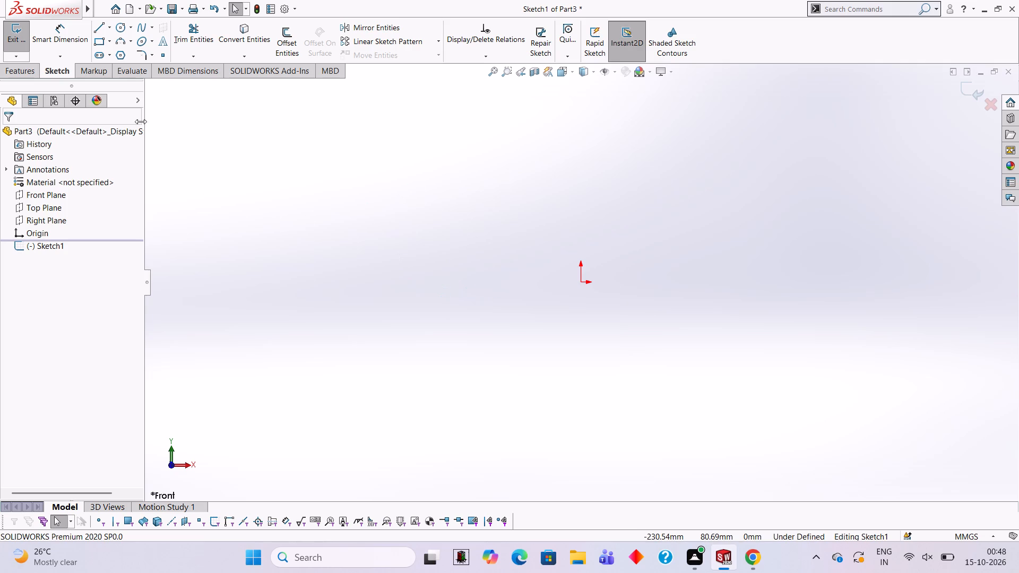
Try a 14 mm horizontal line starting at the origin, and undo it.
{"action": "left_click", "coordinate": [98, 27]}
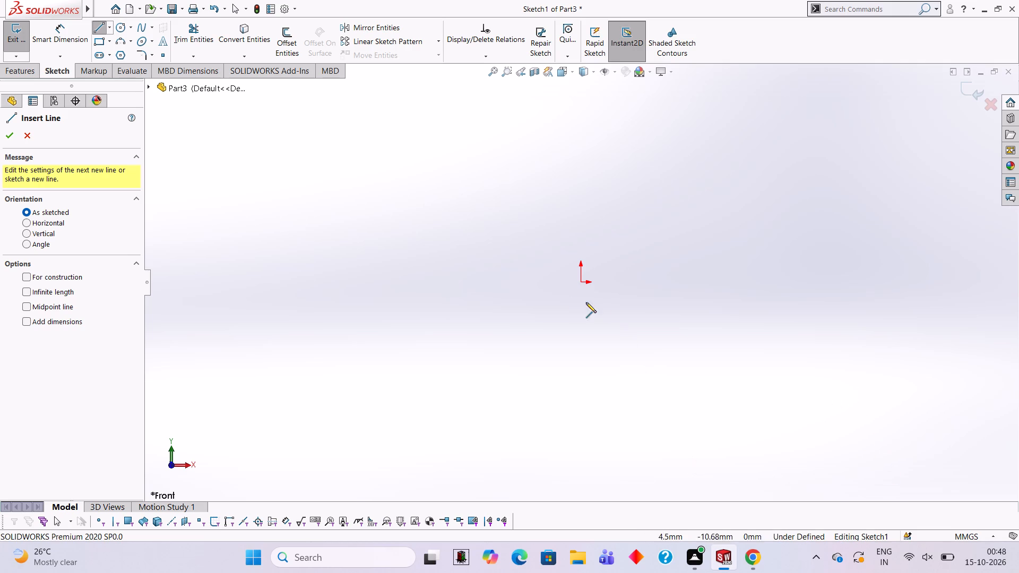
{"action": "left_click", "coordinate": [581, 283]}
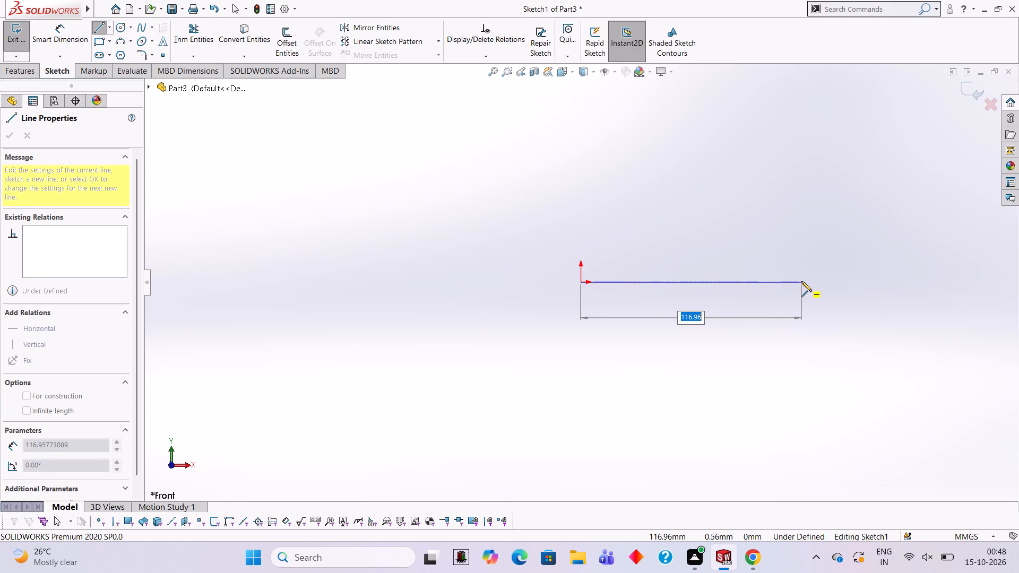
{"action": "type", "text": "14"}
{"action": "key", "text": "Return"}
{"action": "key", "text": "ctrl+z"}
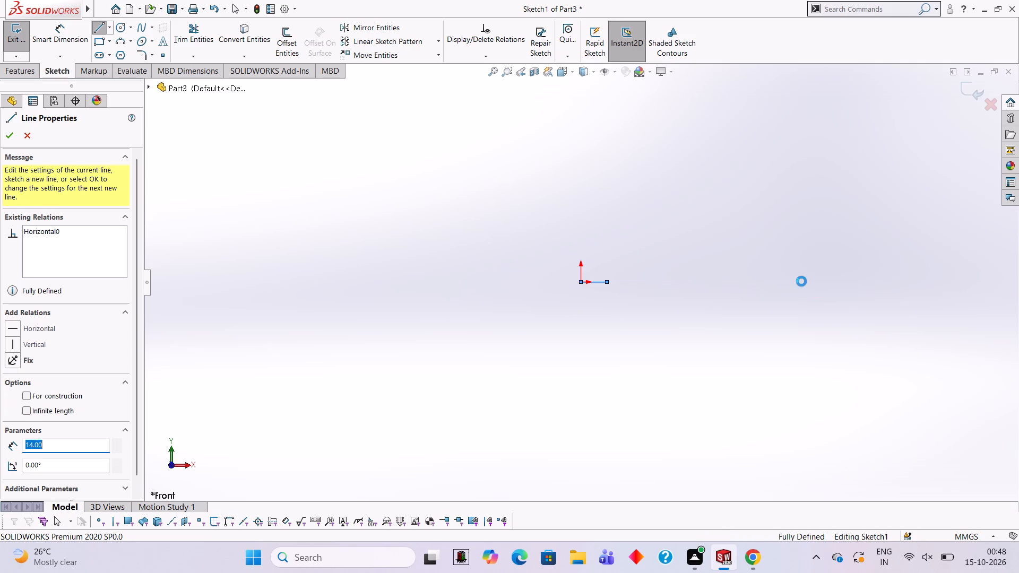
Sketch a closed 140 by 20 mm rectangle with lines, its upper-left corner at the origin.
{"action": "left_click", "coordinate": [100, 26]}
{"action": "left_click", "coordinate": [579, 284]}
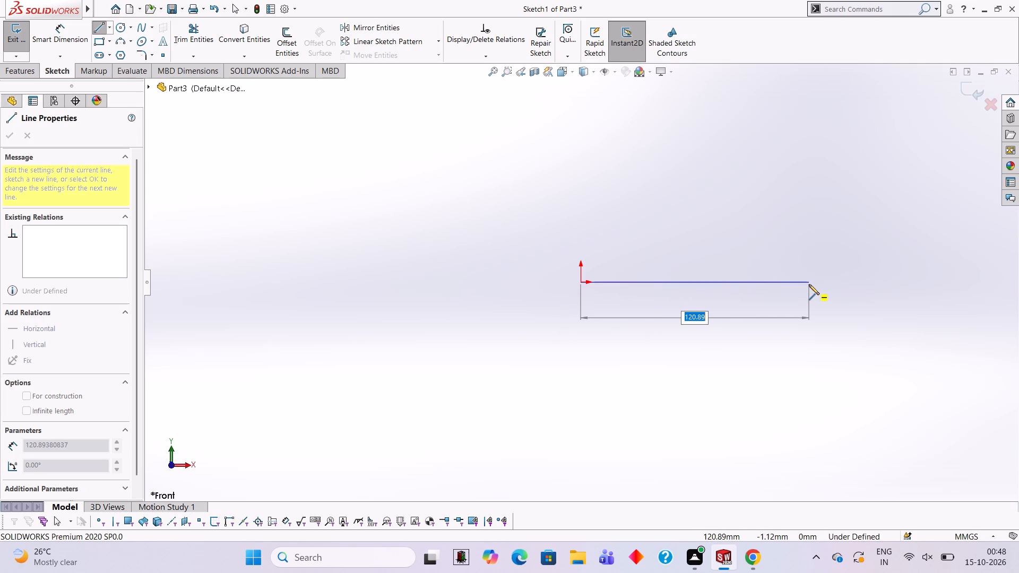
{"action": "type", "text": "140"}
{"action": "key", "text": "Return"}
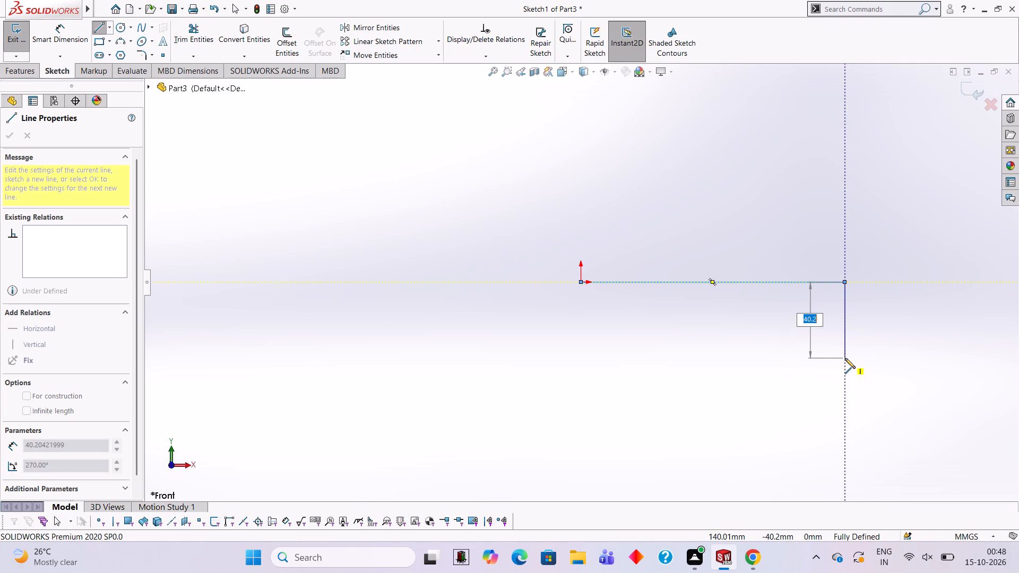
{"action": "type", "text": "20"}
{"action": "key", "text": "Return"}
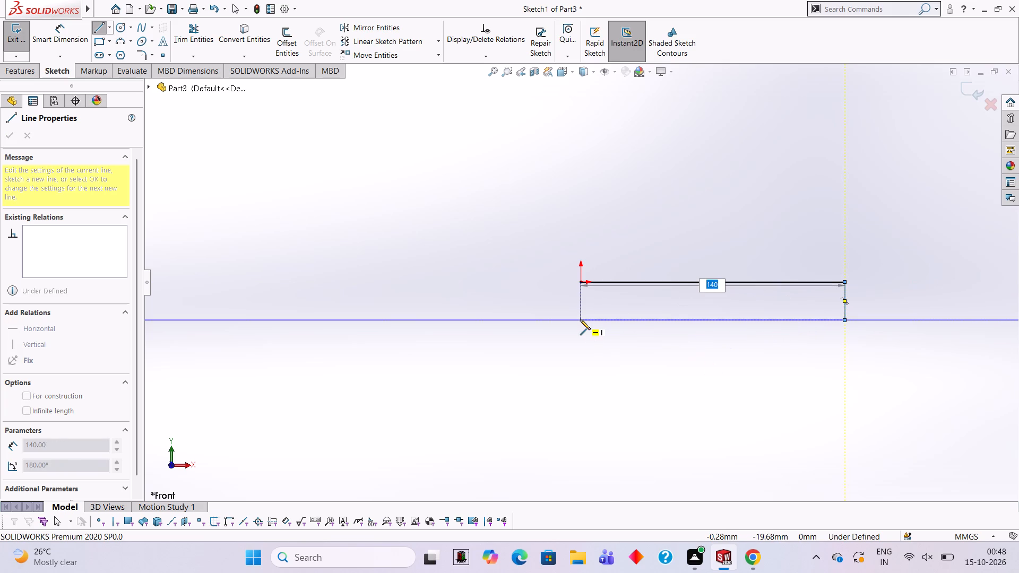
{"action": "type", "text": "140"}
{"action": "key", "text": "Return"}
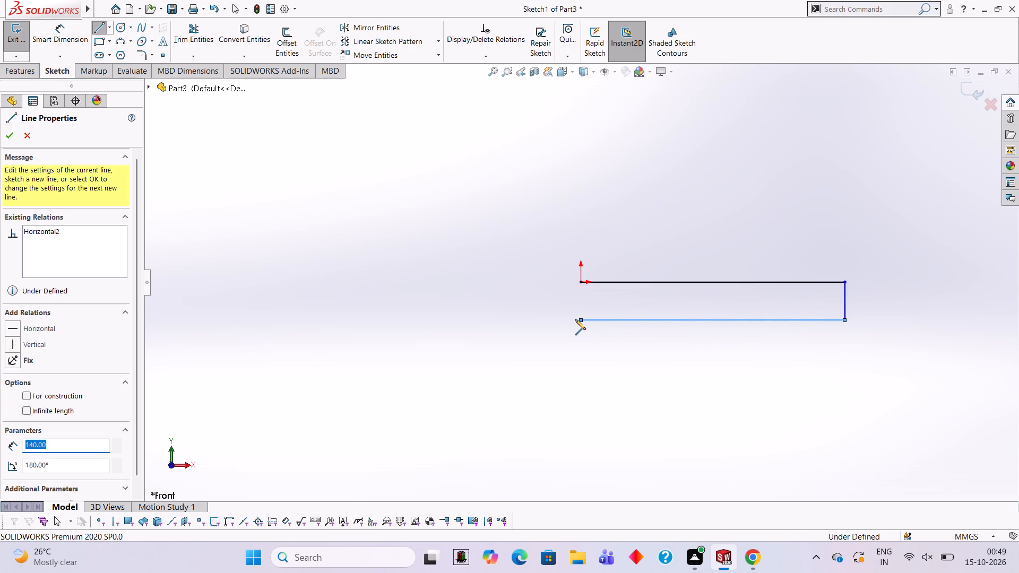
{"action": "left_click", "coordinate": [581, 280]}
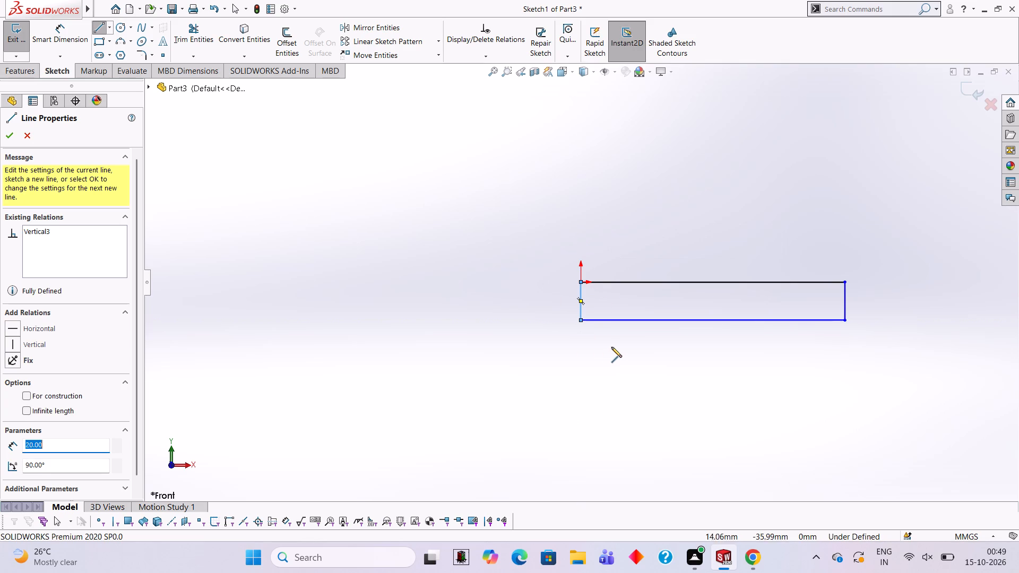
{"action": "key", "text": "Escape"}
Round the two upper corners of the rectangle with 5 mm sketch fillets.
{"action": "scroll", "coordinate": [856, 384], "scroll_direction": "down", "scroll_amount": 2}
{"action": "scroll", "coordinate": [856, 317], "scroll_direction": "up", "scroll_amount": 1}
{"action": "scroll", "coordinate": [856, 317], "scroll_direction": "down", "scroll_amount": 1}
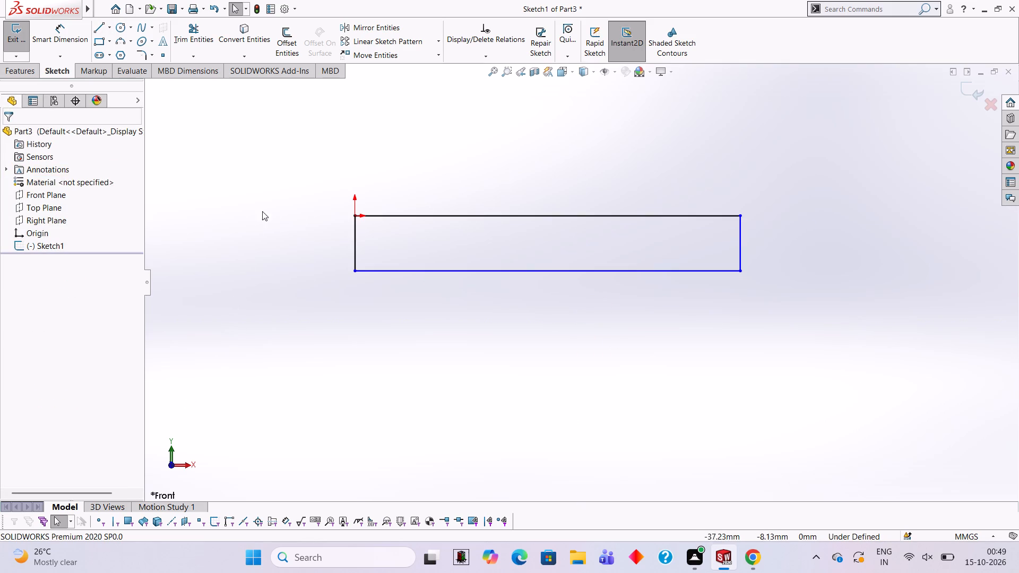
{"action": "left_click", "coordinate": [138, 55]}
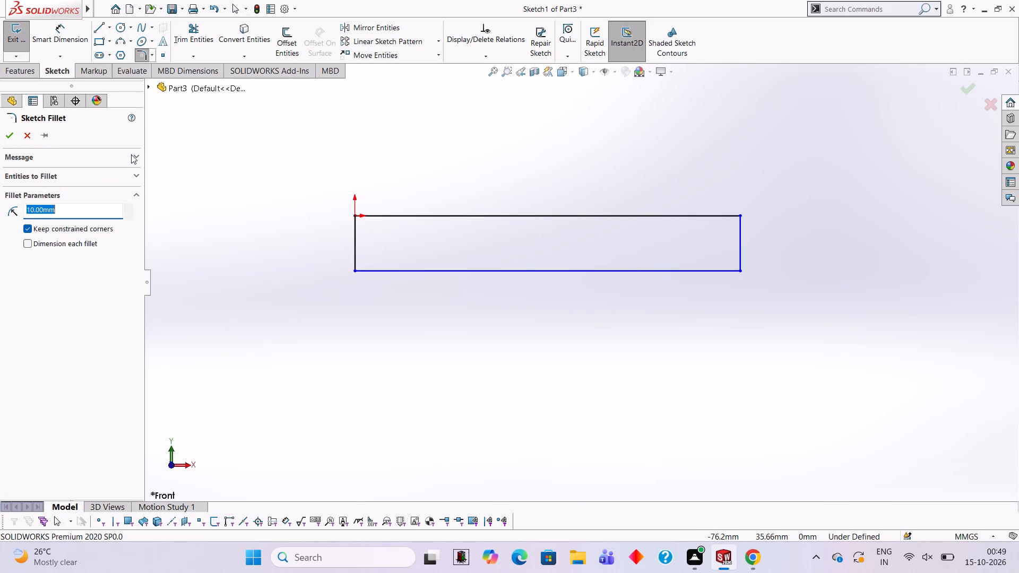
{"action": "key", "text": "5"}
{"action": "key", "text": "Return"}
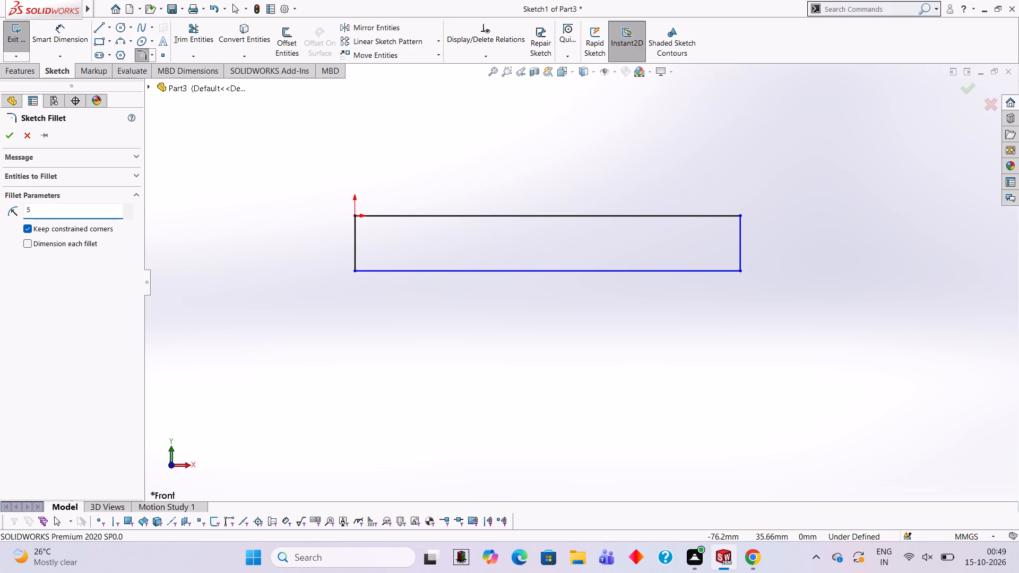
{"action": "left_click", "coordinate": [370, 214]}
{"action": "left_click", "coordinate": [355, 230]}
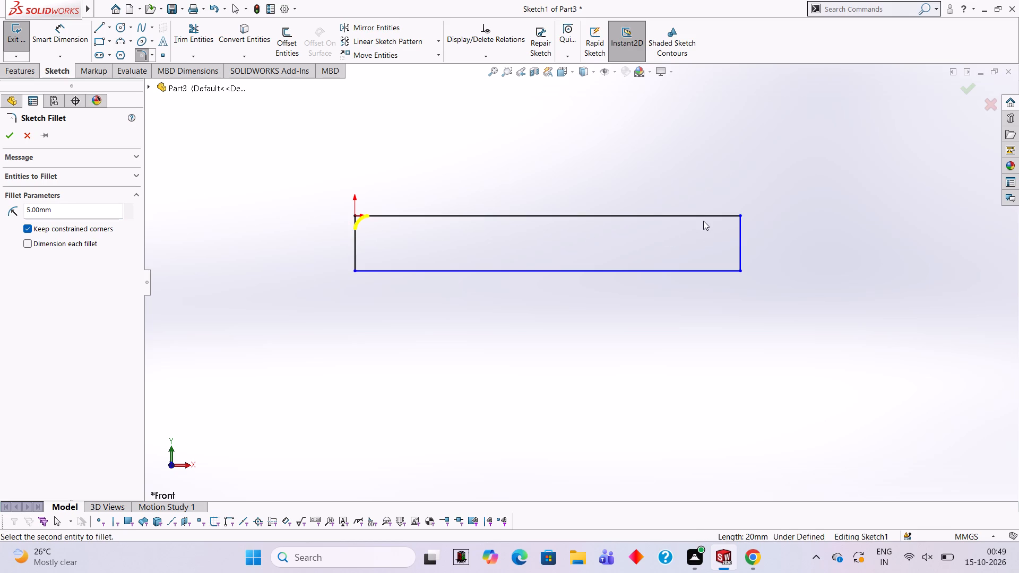
{"action": "left_click", "coordinate": [703, 216]}
{"action": "left_click", "coordinate": [738, 230]}
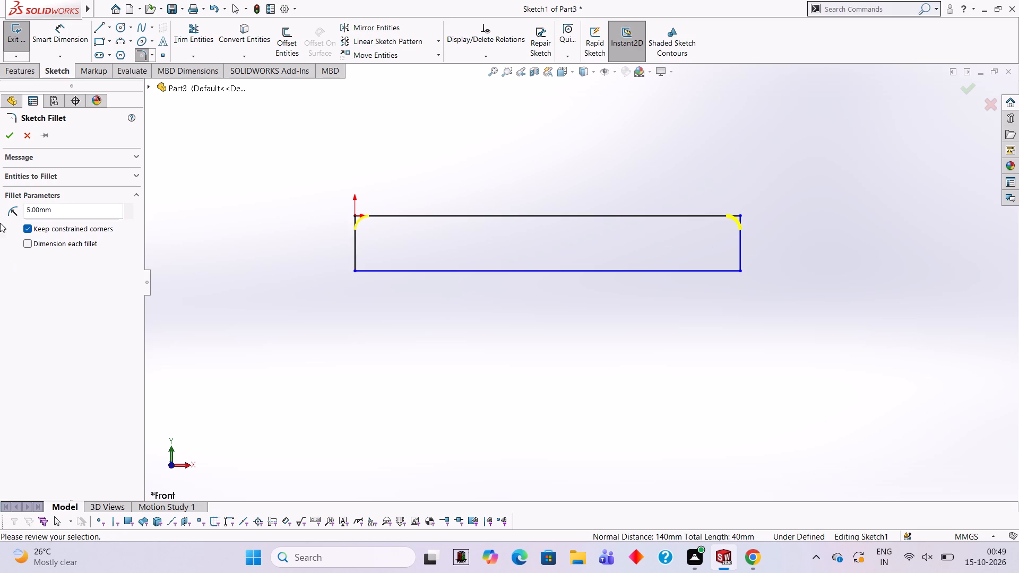
{"action": "left_click", "coordinate": [7, 134]}
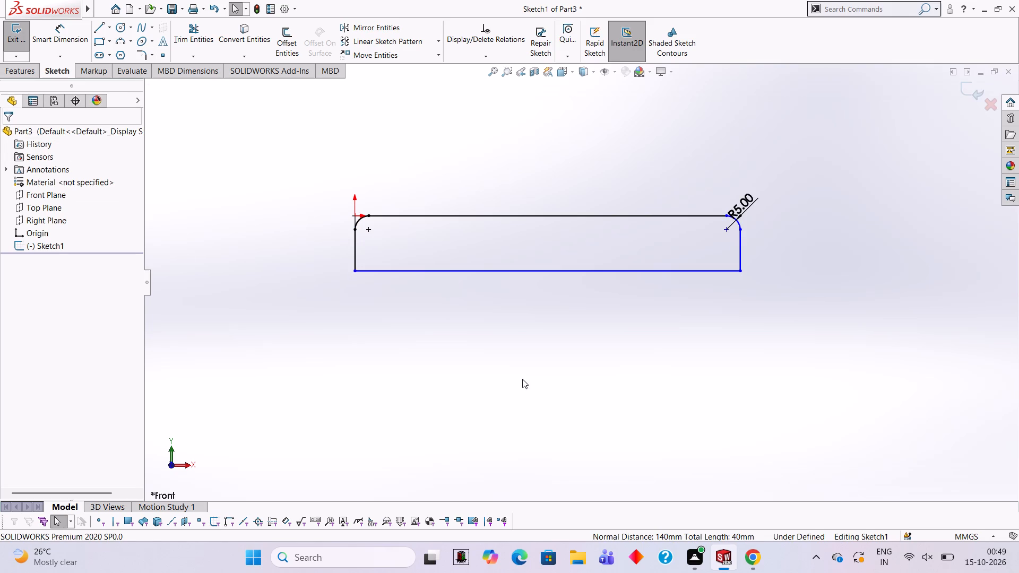
{"action": "left_click", "coordinate": [522, 379]}
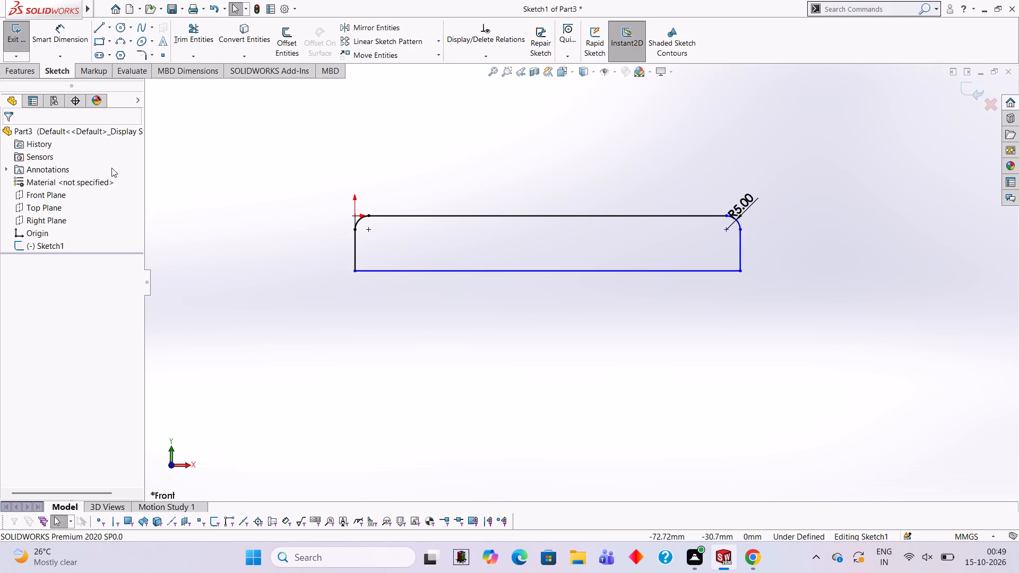
Add a 20 mm height dimension between the profile's top and bottom lines, placed outside the right edge.
{"action": "left_click", "coordinate": [68, 37]}
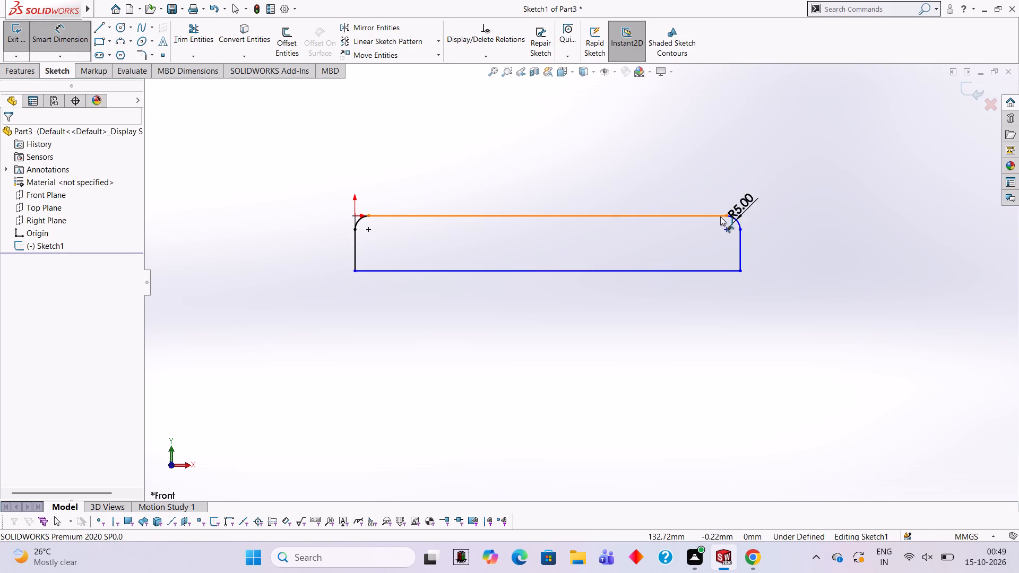
{"action": "left_click", "coordinate": [720, 216]}
{"action": "left_click", "coordinate": [724, 271]}
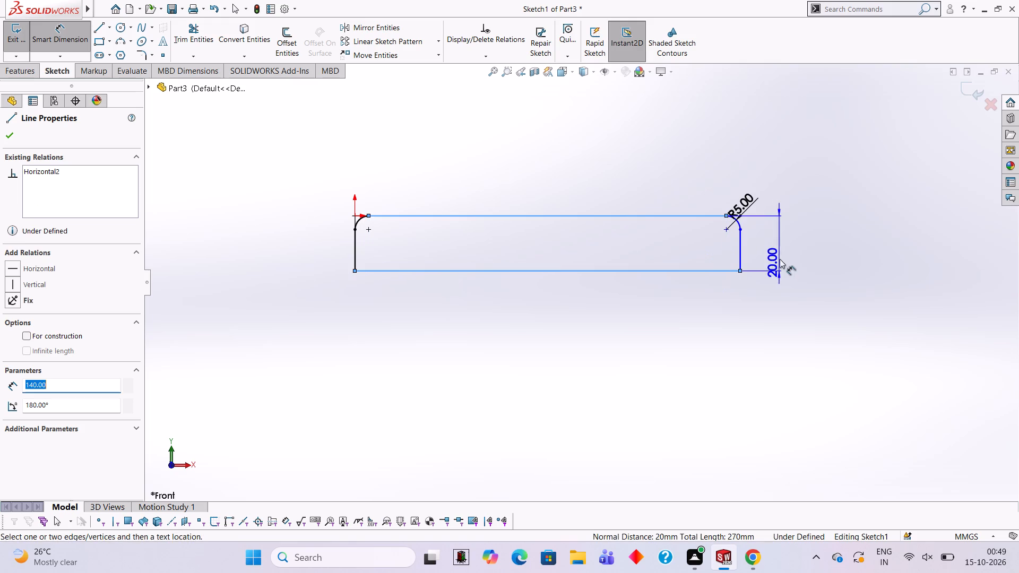
{"action": "left_click", "coordinate": [805, 240]}
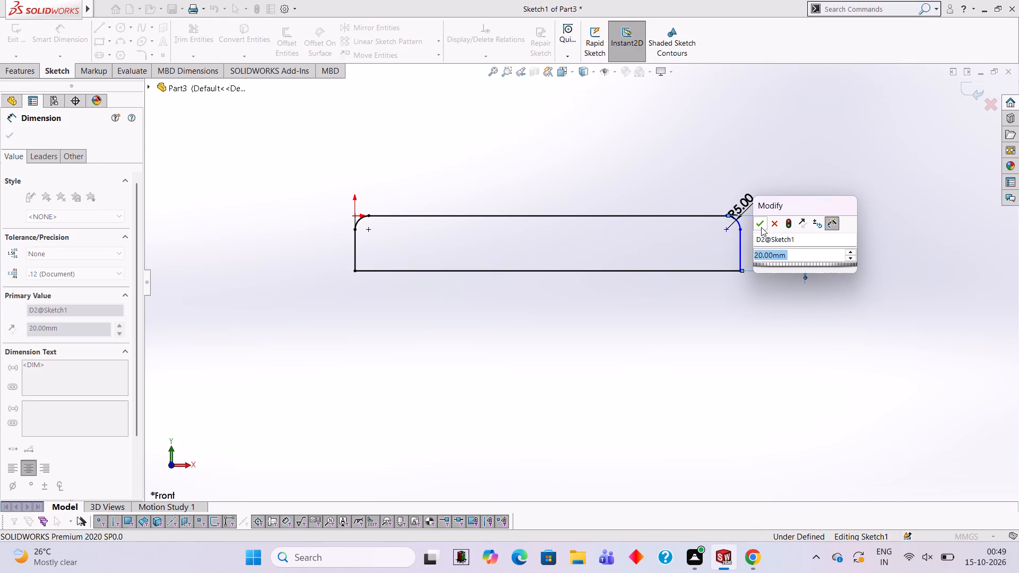
{"action": "left_click", "coordinate": [754, 221]}
{"action": "left_click", "coordinate": [799, 169]}
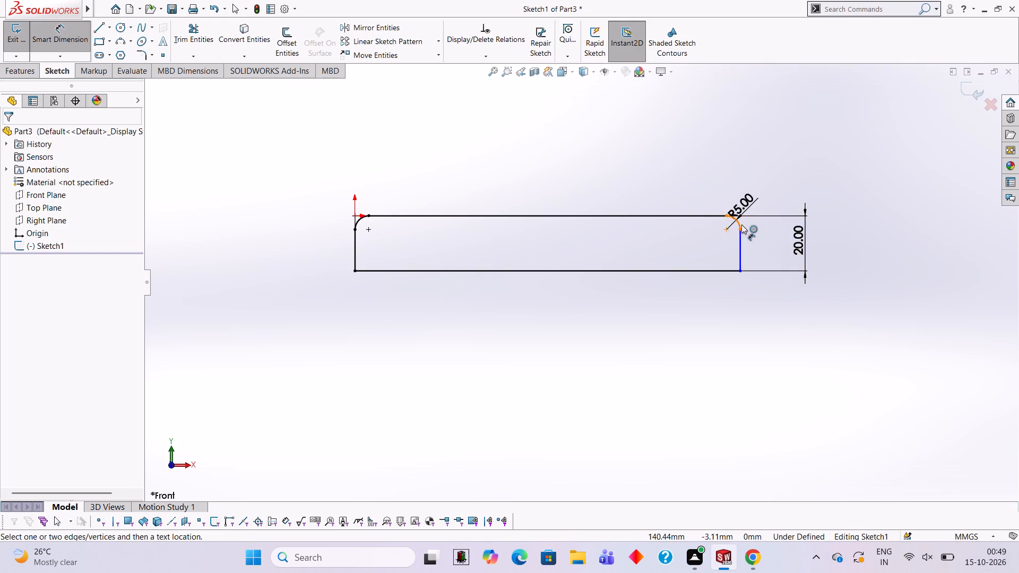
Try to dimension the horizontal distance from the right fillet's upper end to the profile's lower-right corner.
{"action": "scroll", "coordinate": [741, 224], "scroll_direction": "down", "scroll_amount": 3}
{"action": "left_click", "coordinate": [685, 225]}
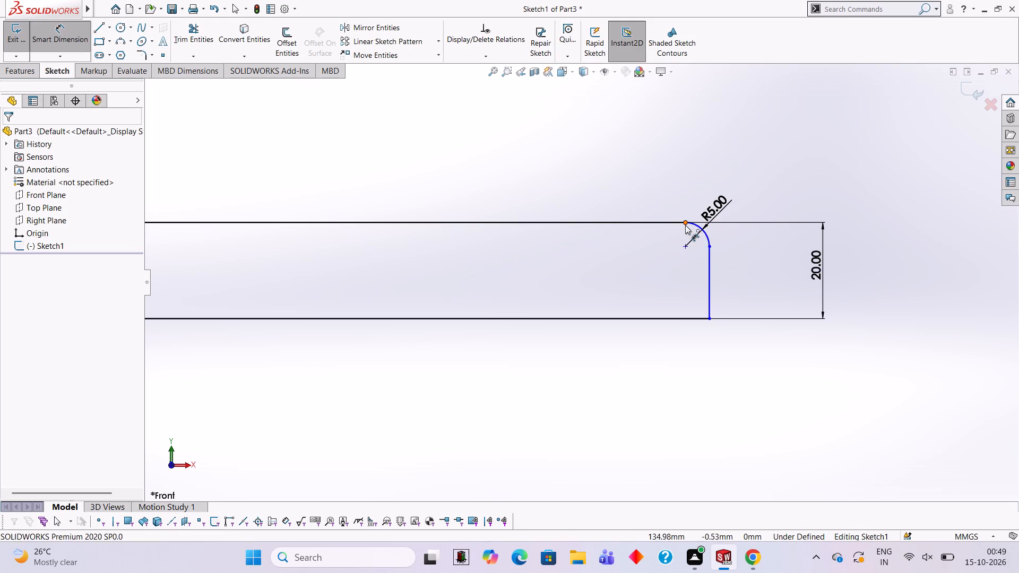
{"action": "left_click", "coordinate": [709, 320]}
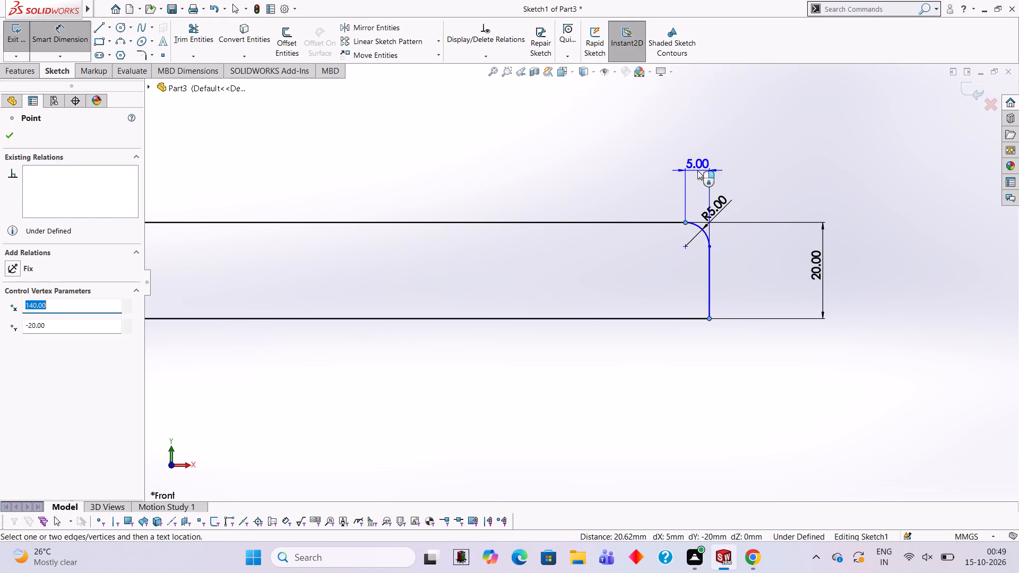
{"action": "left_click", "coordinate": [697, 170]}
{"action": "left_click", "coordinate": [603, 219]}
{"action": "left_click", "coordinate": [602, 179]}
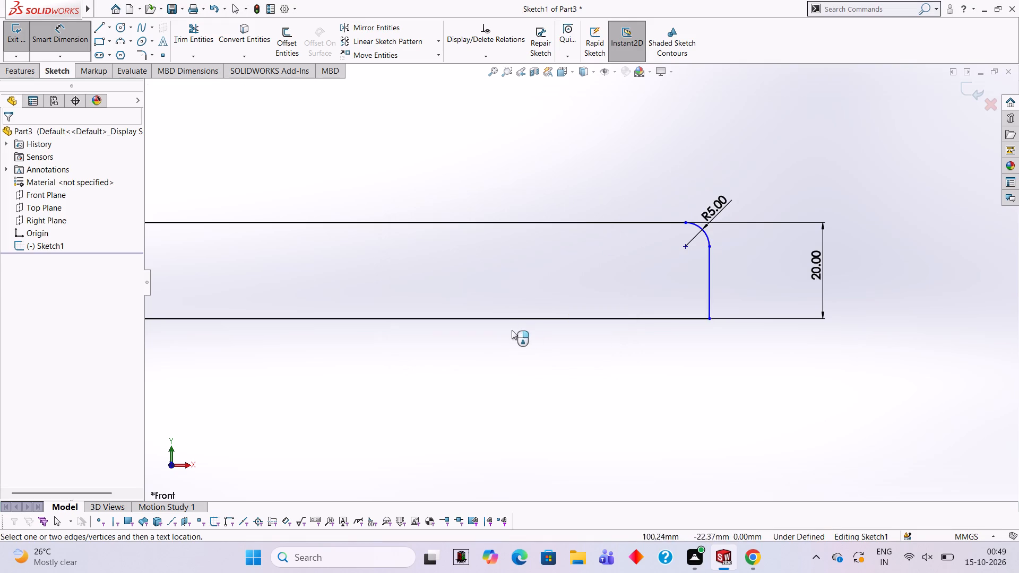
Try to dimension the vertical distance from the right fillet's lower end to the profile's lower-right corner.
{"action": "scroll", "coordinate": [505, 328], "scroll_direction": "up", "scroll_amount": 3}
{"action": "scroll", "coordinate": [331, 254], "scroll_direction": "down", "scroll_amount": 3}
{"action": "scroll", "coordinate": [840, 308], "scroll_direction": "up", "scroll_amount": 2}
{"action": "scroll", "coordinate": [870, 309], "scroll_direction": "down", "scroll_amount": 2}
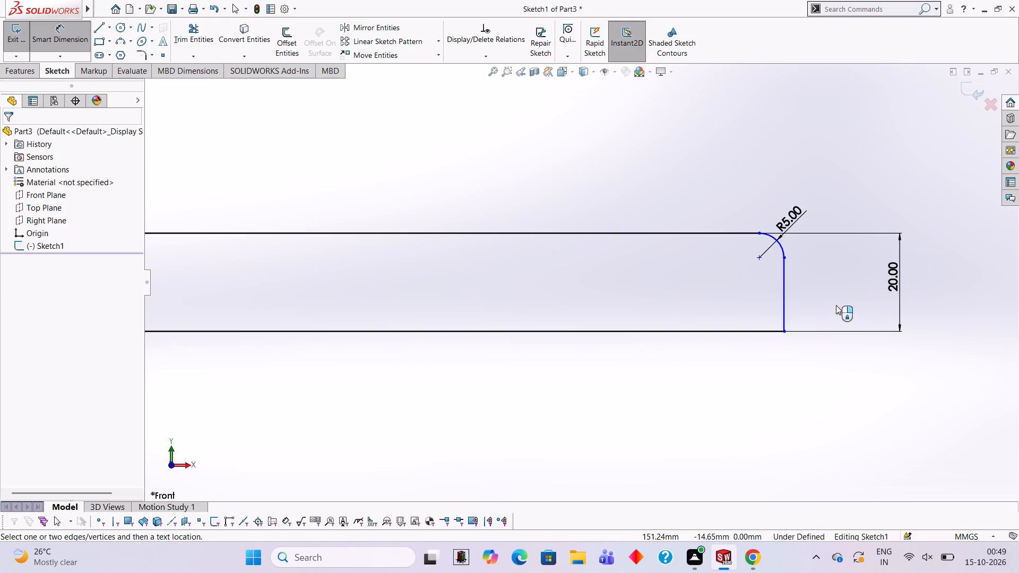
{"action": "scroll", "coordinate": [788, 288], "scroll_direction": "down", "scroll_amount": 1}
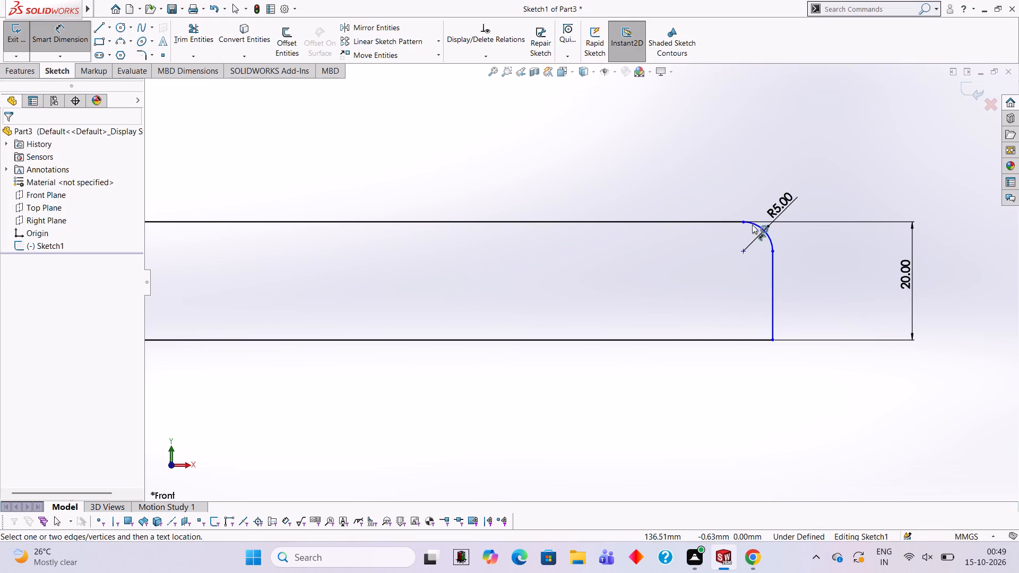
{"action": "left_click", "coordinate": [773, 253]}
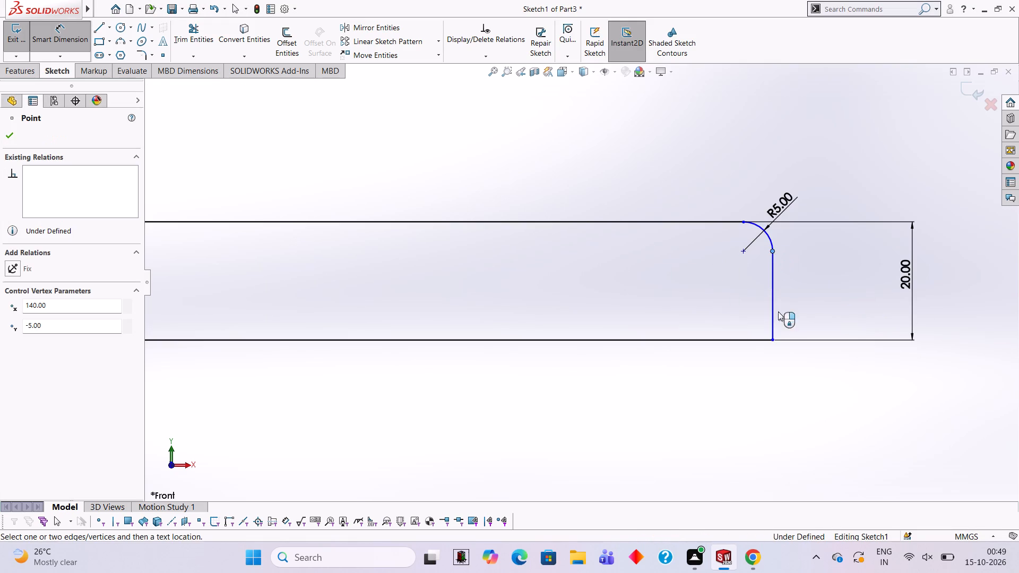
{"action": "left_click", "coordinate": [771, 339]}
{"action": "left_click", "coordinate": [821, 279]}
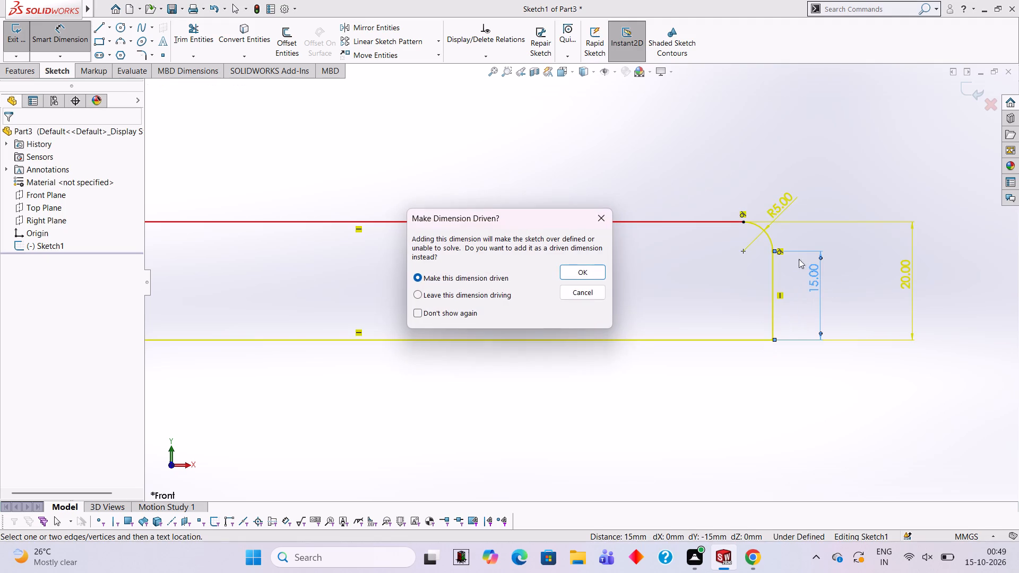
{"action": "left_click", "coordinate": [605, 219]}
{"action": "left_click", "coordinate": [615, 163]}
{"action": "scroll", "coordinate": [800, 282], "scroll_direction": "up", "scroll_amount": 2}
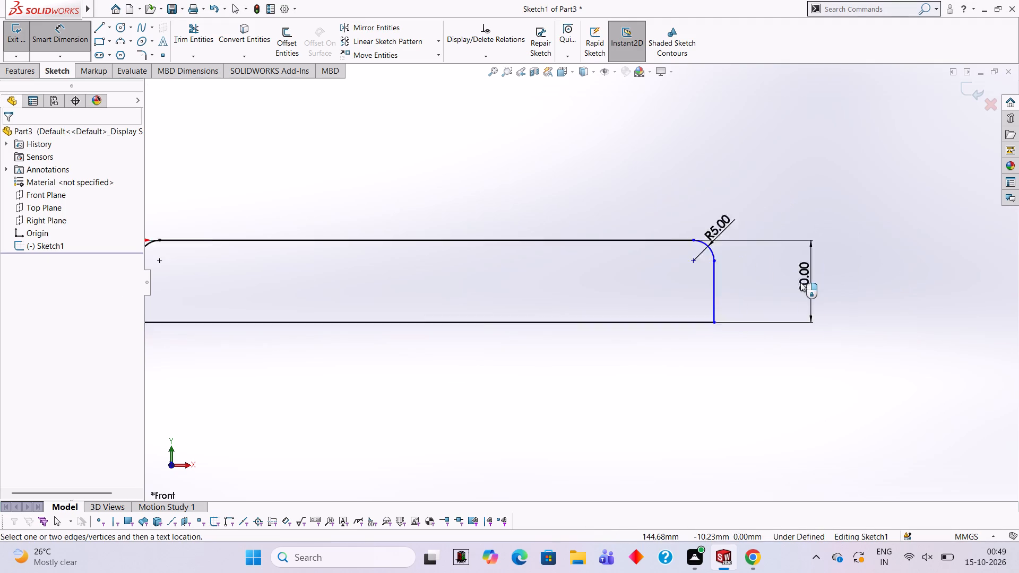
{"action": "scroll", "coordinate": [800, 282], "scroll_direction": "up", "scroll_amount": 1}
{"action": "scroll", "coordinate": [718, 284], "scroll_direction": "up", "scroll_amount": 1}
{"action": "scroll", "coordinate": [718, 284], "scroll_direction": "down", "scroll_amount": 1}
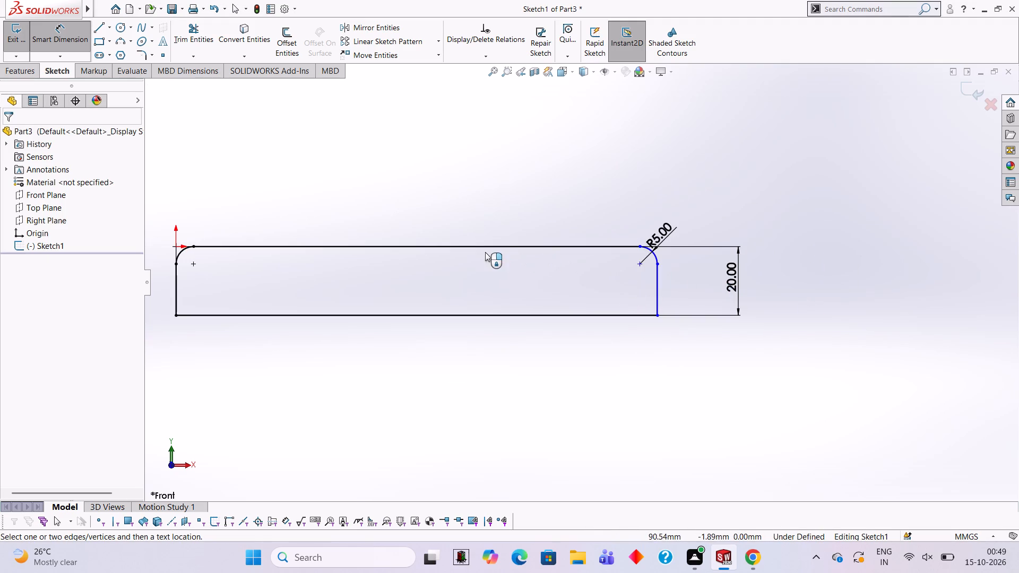
Add a 140 mm horizontal dimension between the profile's left and right vertical lines, placed above the profile.
{"action": "left_click", "coordinate": [488, 246]}
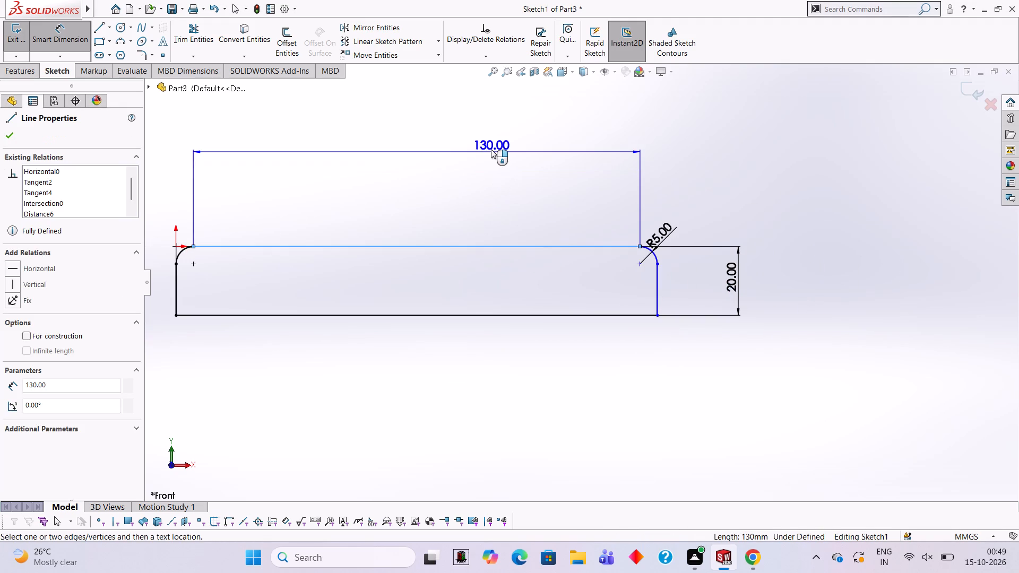
{"action": "key", "text": "Escape"}
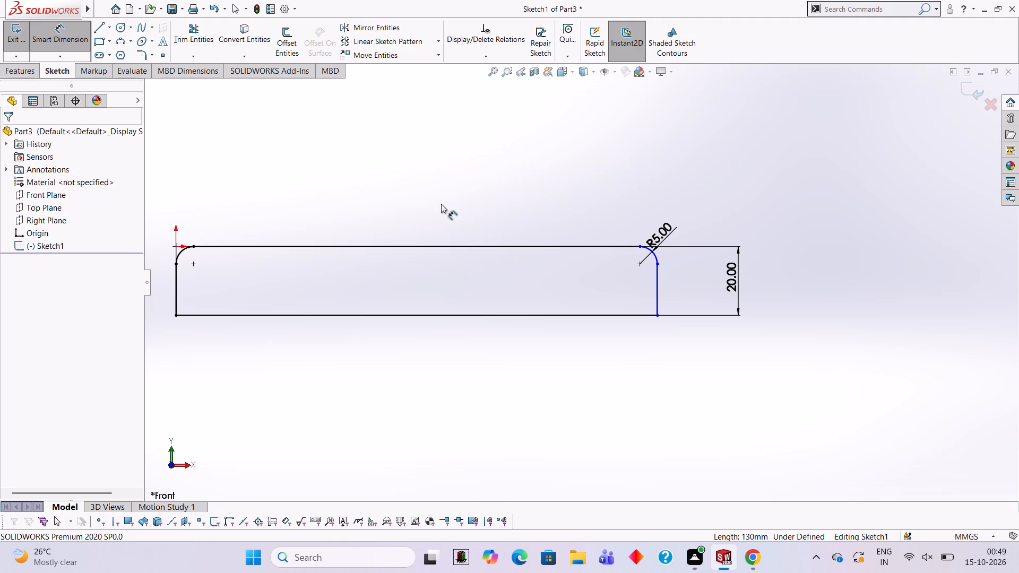
{"action": "scroll", "coordinate": [398, 221], "scroll_direction": "down", "scroll_amount": 2}
{"action": "scroll", "coordinate": [317, 289], "scroll_direction": "up", "scroll_amount": 3}
{"action": "scroll", "coordinate": [335, 303], "scroll_direction": "down", "scroll_amount": 1}
{"action": "left_click", "coordinate": [305, 302]}
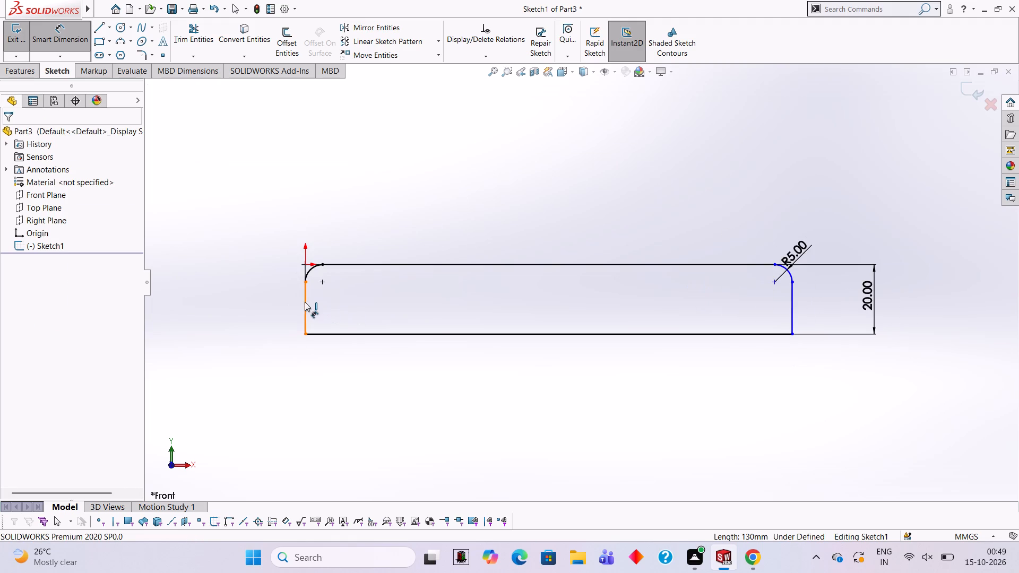
{"action": "left_click", "coordinate": [790, 297]}
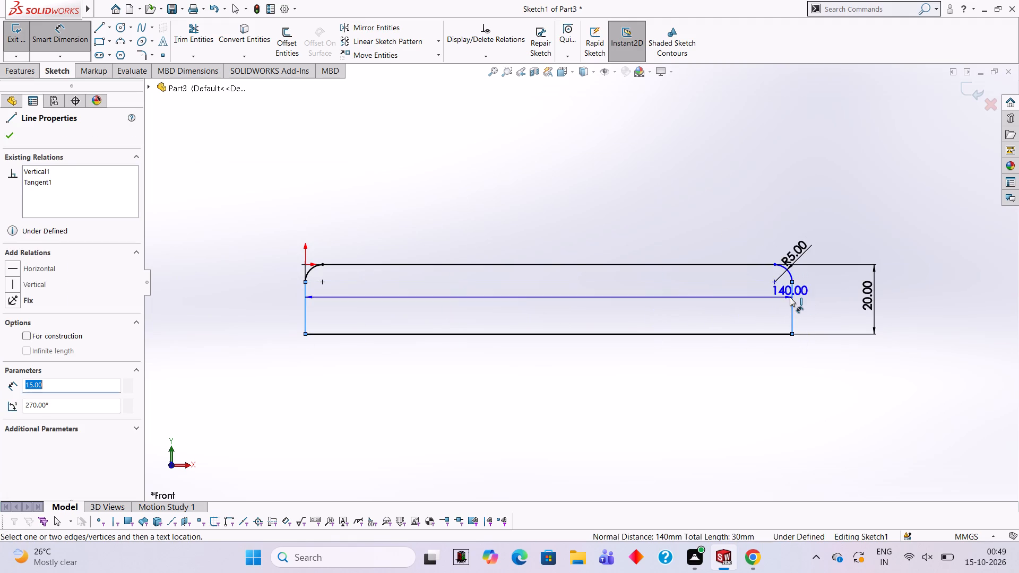
{"action": "left_click", "coordinate": [603, 173]}
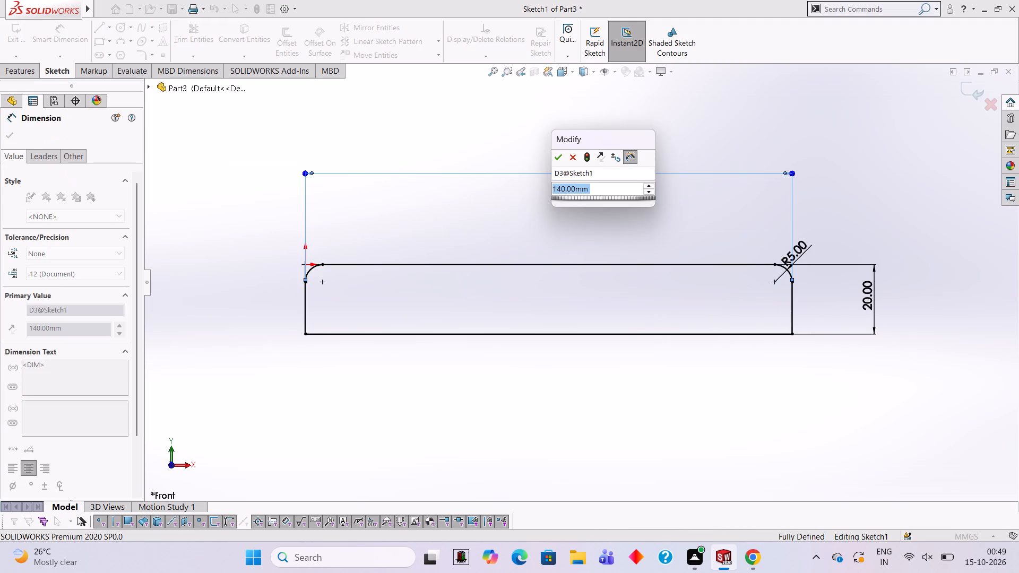
{"action": "left_click", "coordinate": [555, 160]}
{"action": "left_click", "coordinate": [647, 136]}
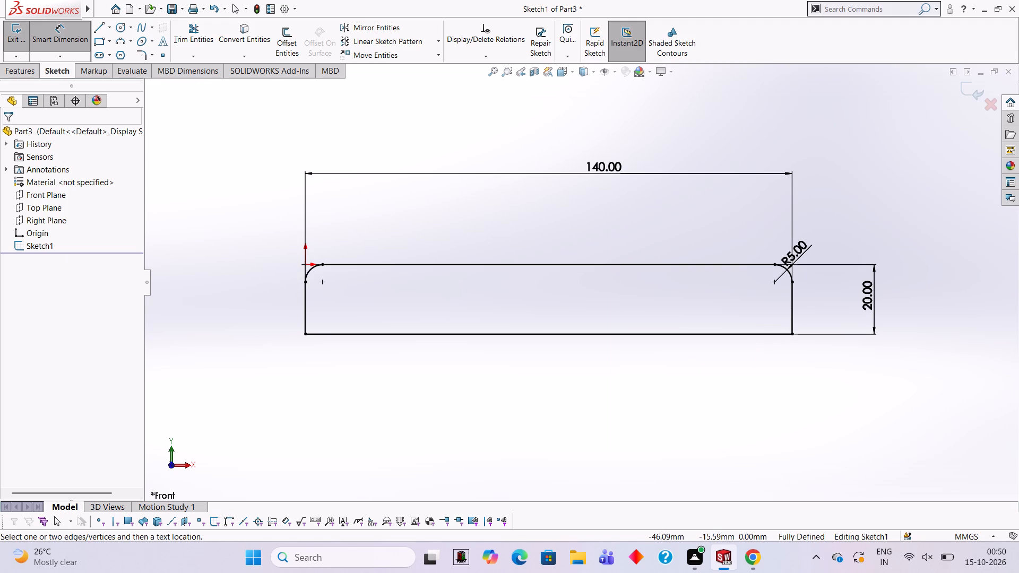
Extrude the rounded profile as a blind boss 76 mm deep.
{"action": "left_click", "coordinate": [30, 76]}
{"action": "left_click", "coordinate": [21, 39]}
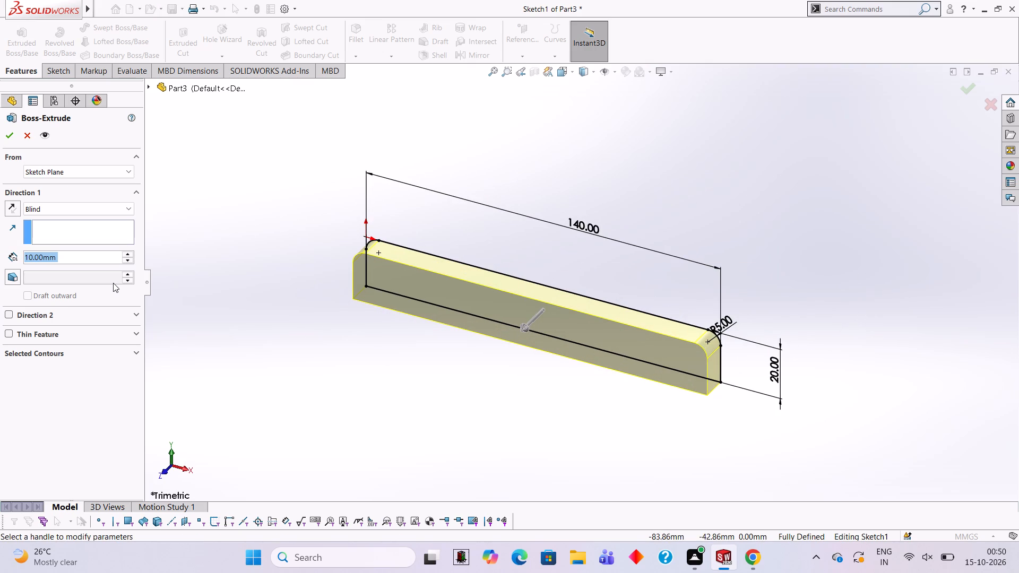
{"action": "type", "text": "76"}
{"action": "key", "text": "Return"}
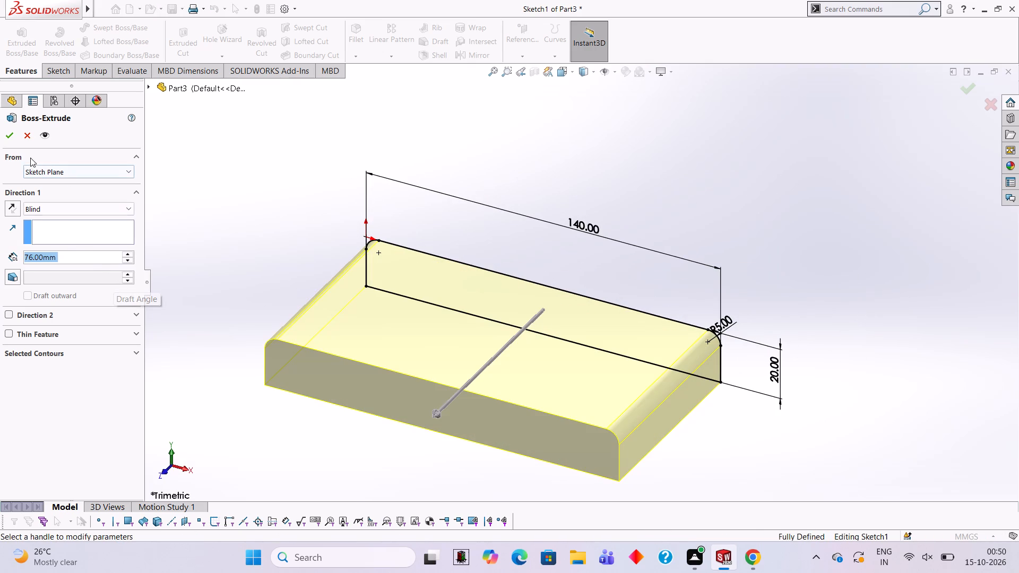
{"action": "left_click", "coordinate": [13, 137]}
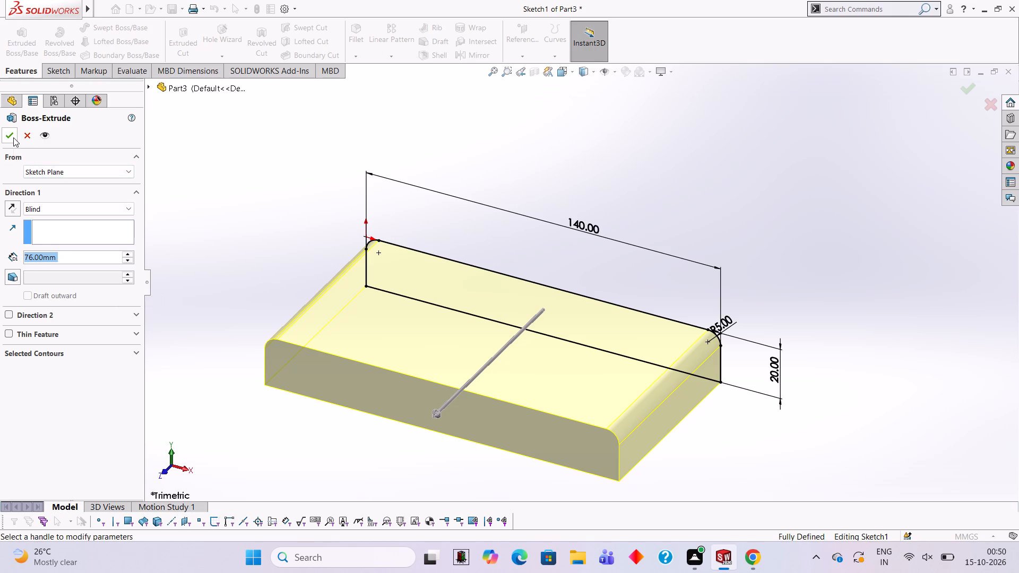
{"action": "left_click", "coordinate": [330, 237]}
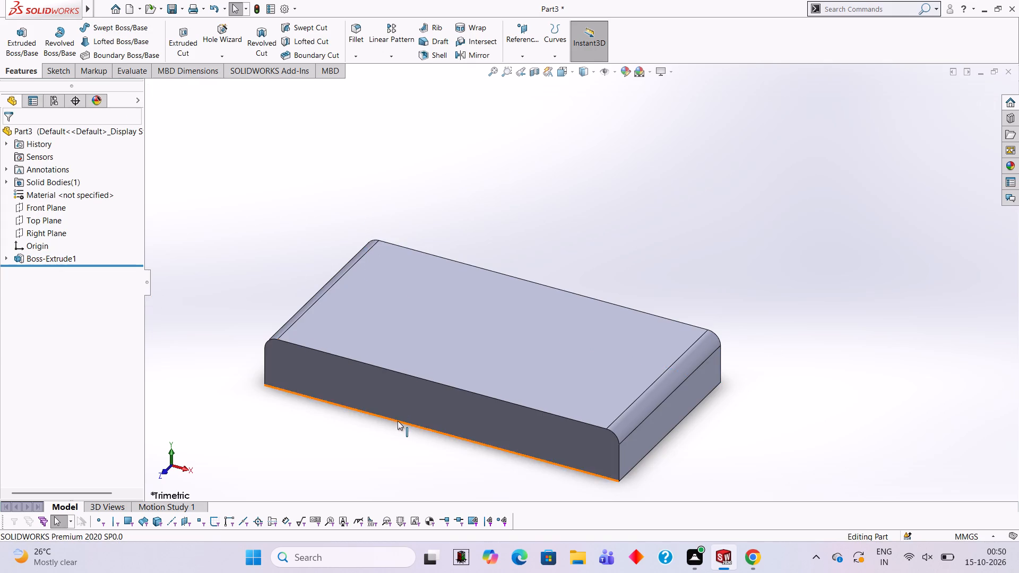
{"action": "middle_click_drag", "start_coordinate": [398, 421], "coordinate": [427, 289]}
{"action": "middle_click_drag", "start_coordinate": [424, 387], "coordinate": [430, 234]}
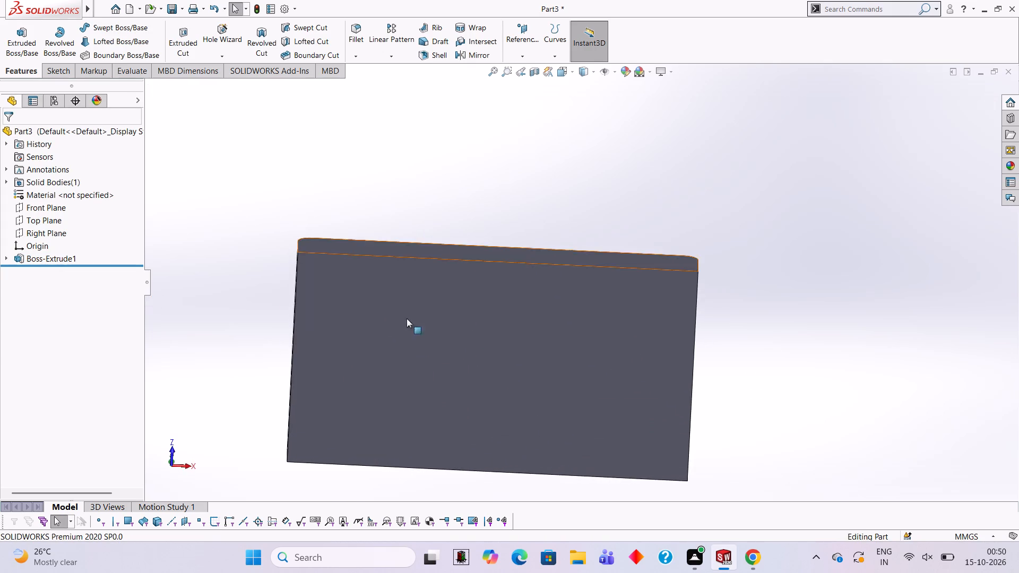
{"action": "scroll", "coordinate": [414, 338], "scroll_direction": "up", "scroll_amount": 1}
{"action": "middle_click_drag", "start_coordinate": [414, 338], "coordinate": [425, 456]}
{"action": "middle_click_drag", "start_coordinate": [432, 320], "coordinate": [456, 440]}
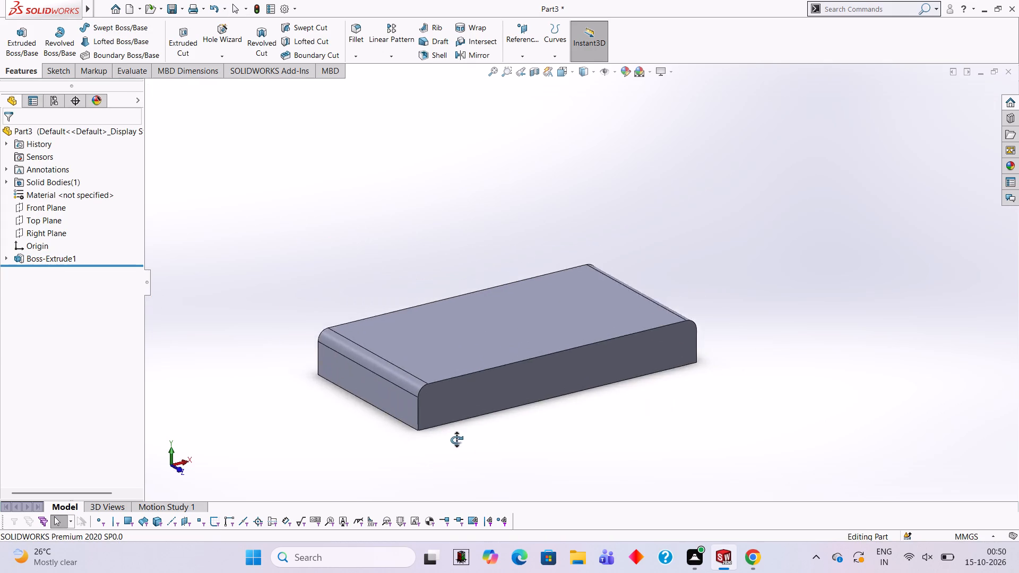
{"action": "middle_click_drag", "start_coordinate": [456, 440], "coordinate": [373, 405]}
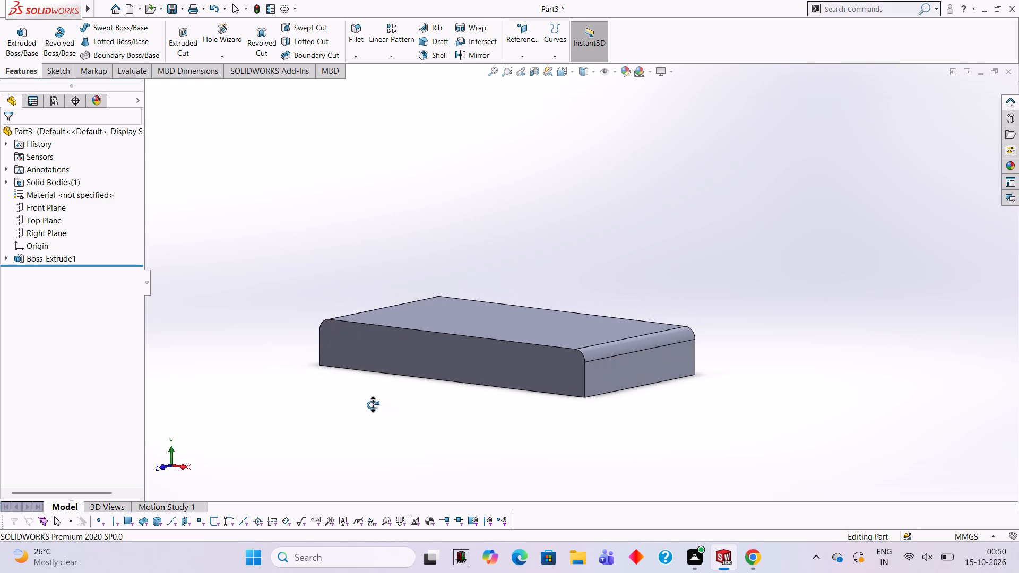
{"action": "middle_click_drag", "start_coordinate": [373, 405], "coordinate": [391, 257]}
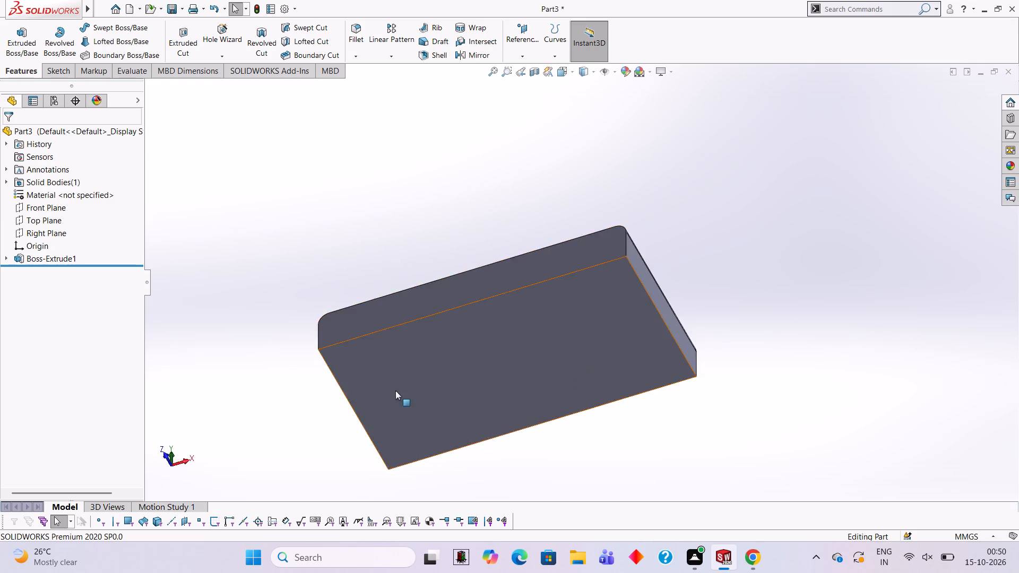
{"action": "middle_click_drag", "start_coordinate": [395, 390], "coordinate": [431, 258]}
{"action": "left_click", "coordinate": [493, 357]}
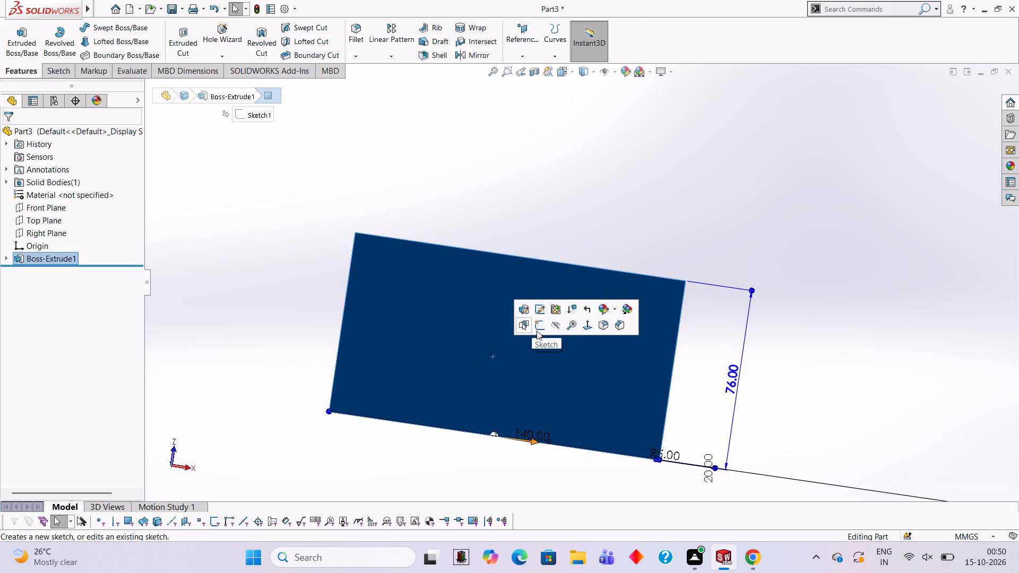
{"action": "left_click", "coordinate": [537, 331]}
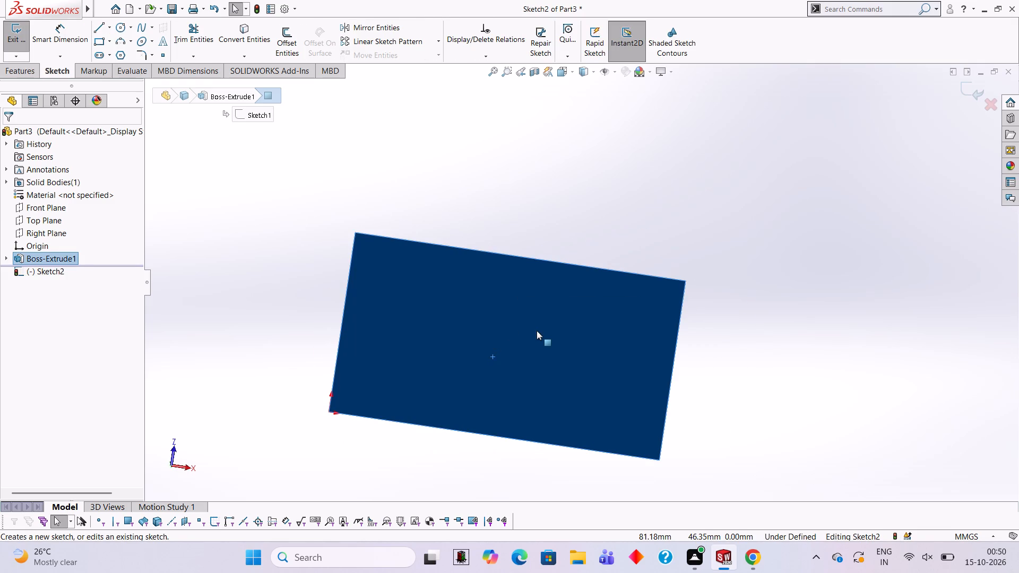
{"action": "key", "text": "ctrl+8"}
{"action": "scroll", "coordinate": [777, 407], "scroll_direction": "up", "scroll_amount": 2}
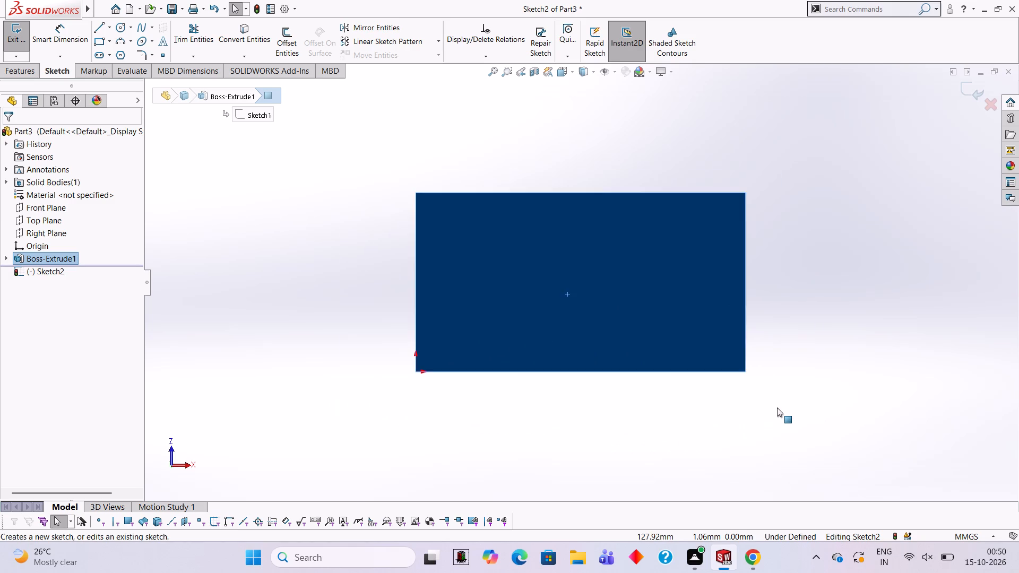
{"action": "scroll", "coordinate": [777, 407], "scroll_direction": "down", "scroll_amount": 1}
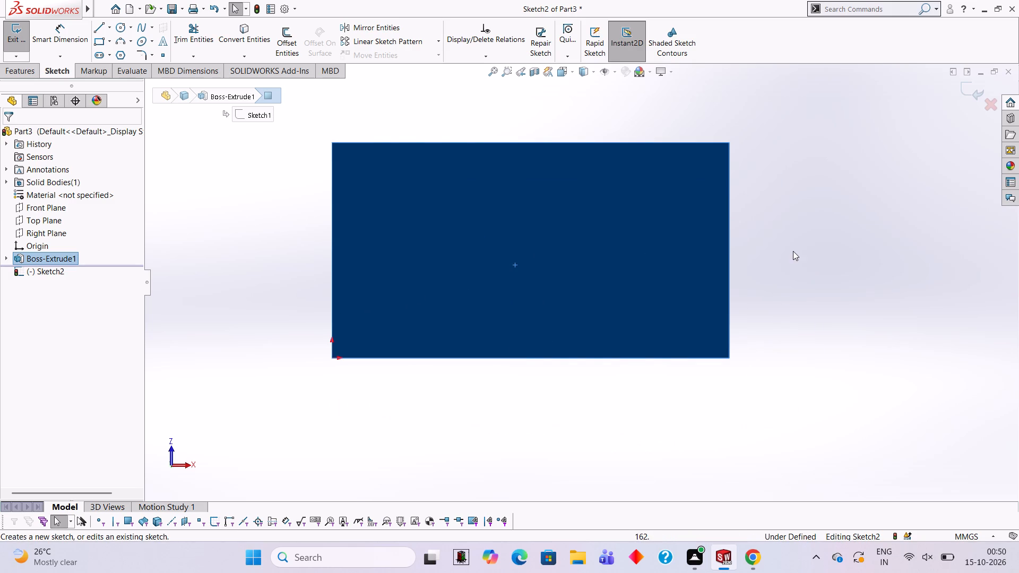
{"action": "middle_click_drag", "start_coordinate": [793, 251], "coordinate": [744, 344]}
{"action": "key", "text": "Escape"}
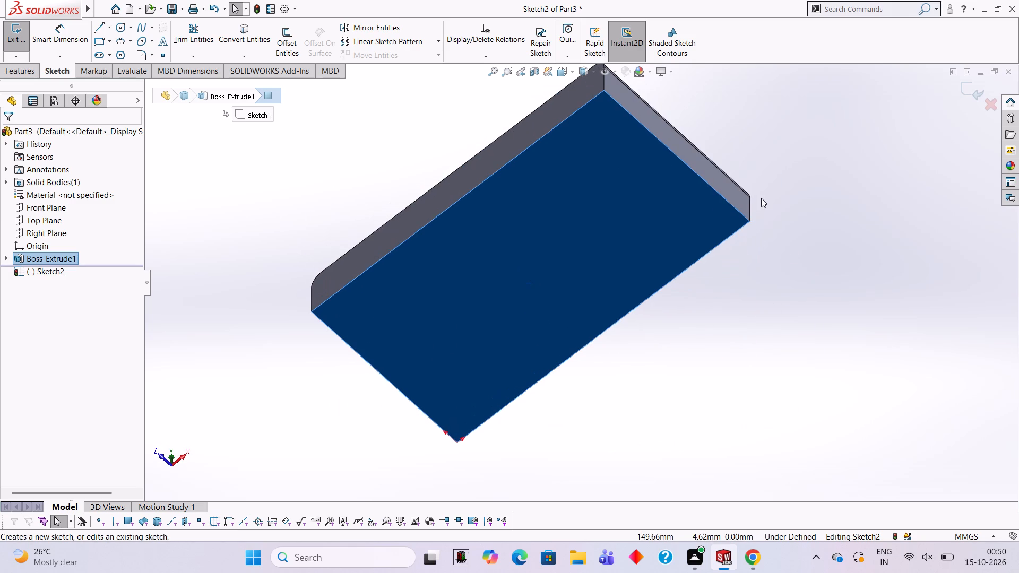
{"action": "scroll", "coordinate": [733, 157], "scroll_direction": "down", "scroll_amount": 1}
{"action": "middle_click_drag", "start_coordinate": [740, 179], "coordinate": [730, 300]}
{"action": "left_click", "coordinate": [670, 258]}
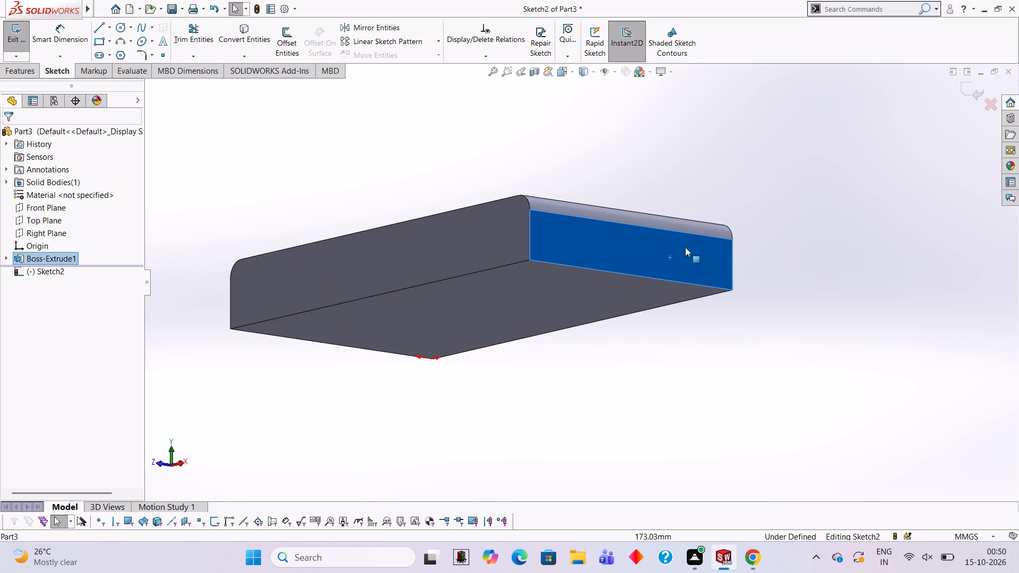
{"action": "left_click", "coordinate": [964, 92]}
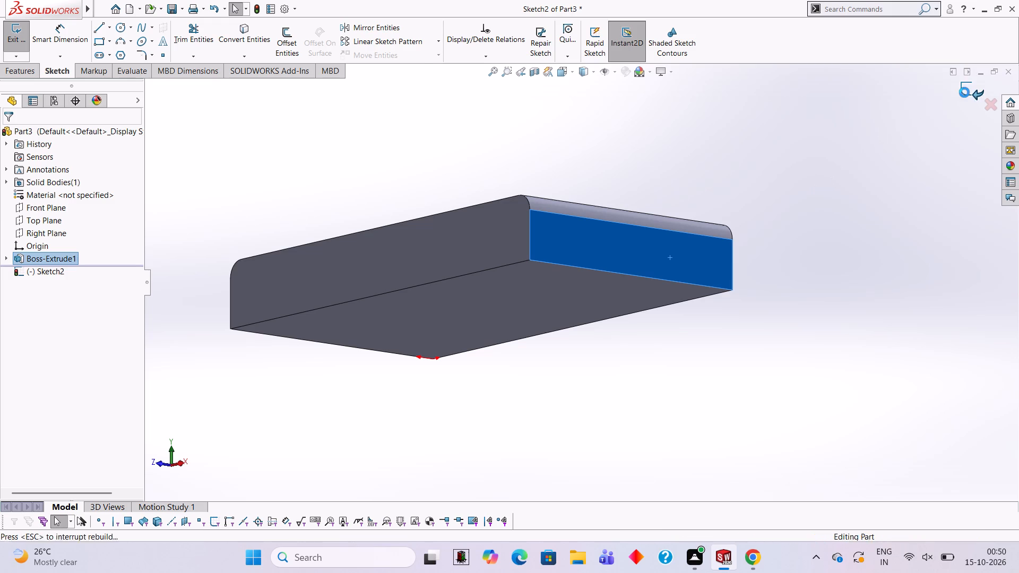
Start a sketch on the block's flat 20 mm high right end face and view it face-on.
{"action": "left_click", "coordinate": [663, 256]}
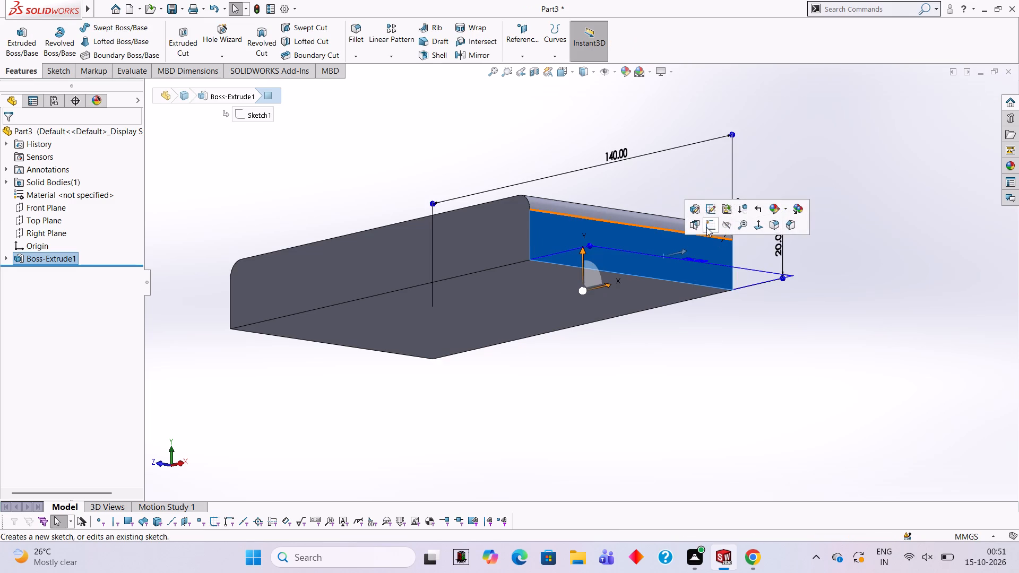
{"action": "left_click", "coordinate": [704, 221]}
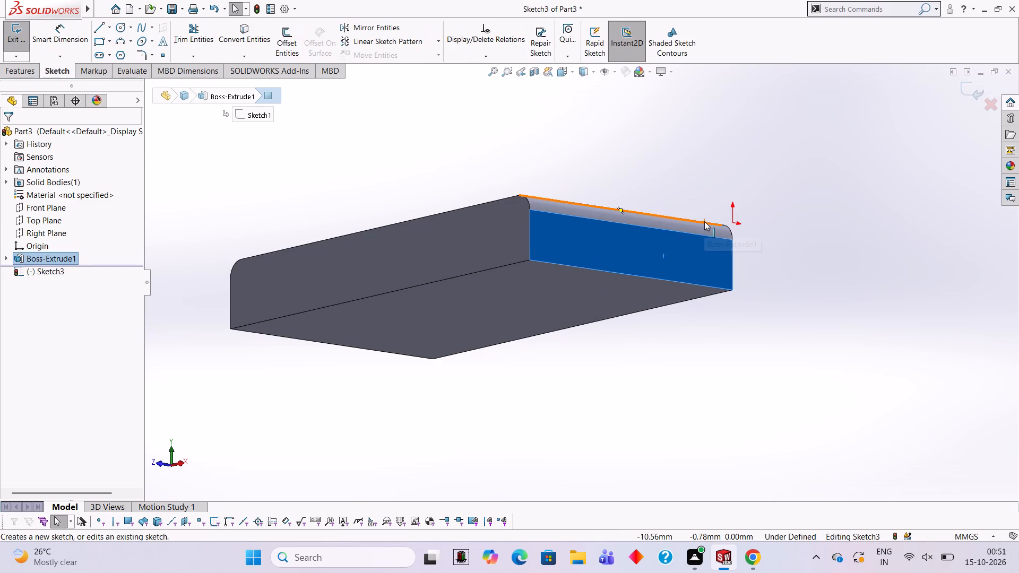
{"action": "key", "text": "ctrl+8"}
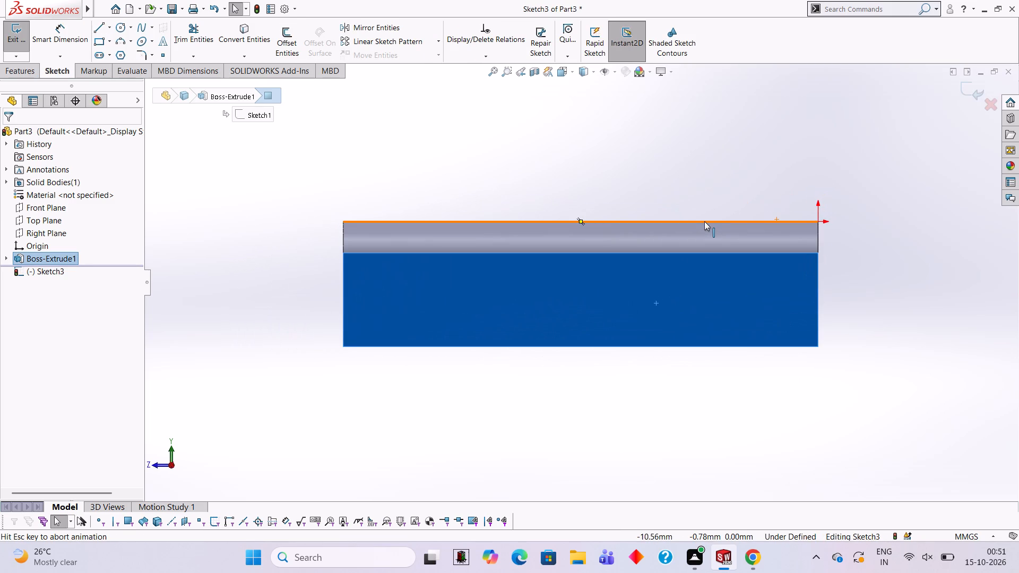
{"action": "scroll", "coordinate": [575, 378], "scroll_direction": "up", "scroll_amount": 2}
{"action": "scroll", "coordinate": [590, 387], "scroll_direction": "down", "scroll_amount": 2}
{"action": "scroll", "coordinate": [593, 387], "scroll_direction": "up", "scroll_amount": 2}
{"action": "scroll", "coordinate": [593, 387], "scroll_direction": "down", "scroll_amount": 2}
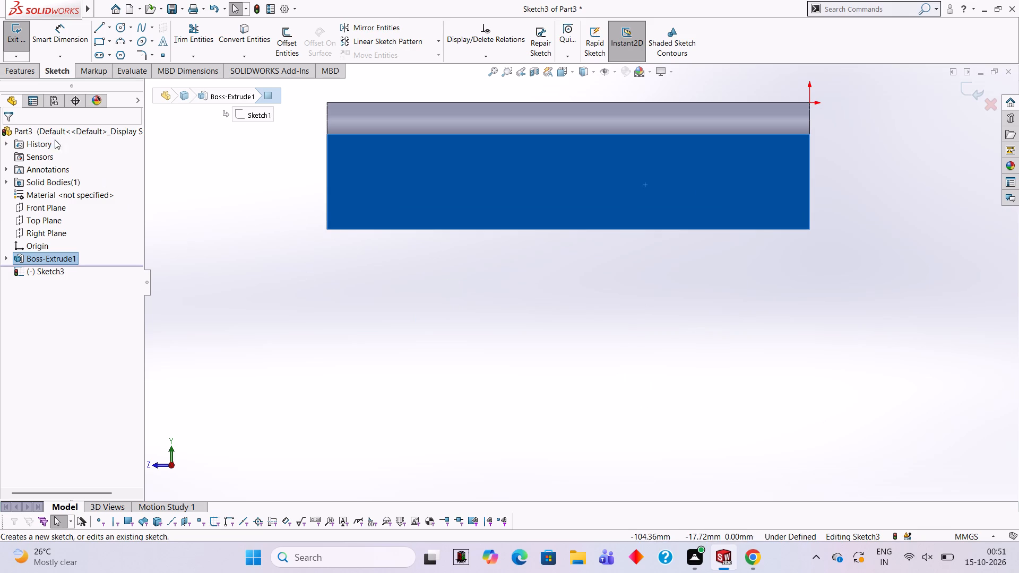
Draw a closed rectangle of lines, 36 mm high and 20 mm wide, hanging down from the end face's lower corner below the origin.
{"action": "left_click", "coordinate": [97, 26]}
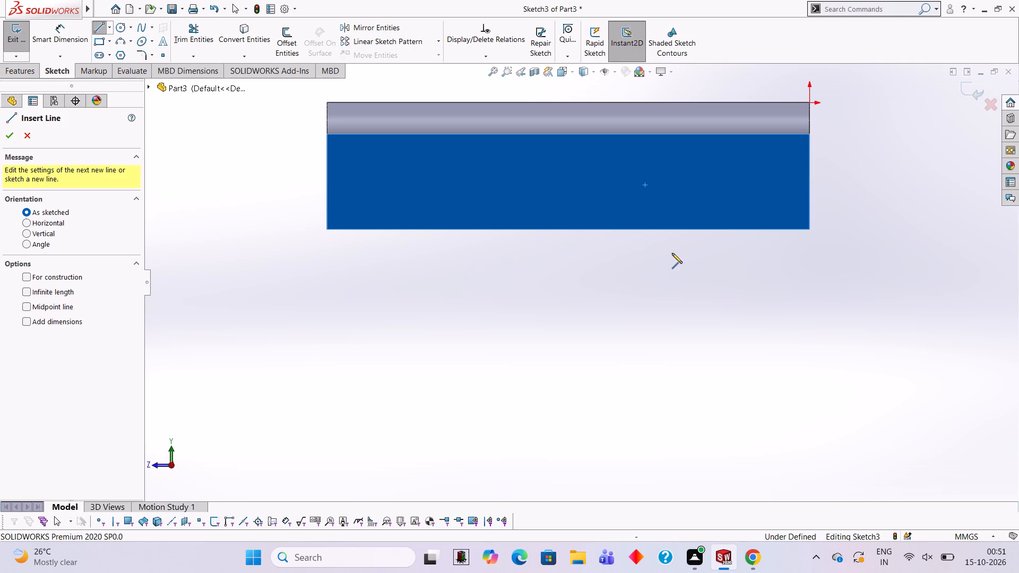
{"action": "left_click", "coordinate": [809, 230]}
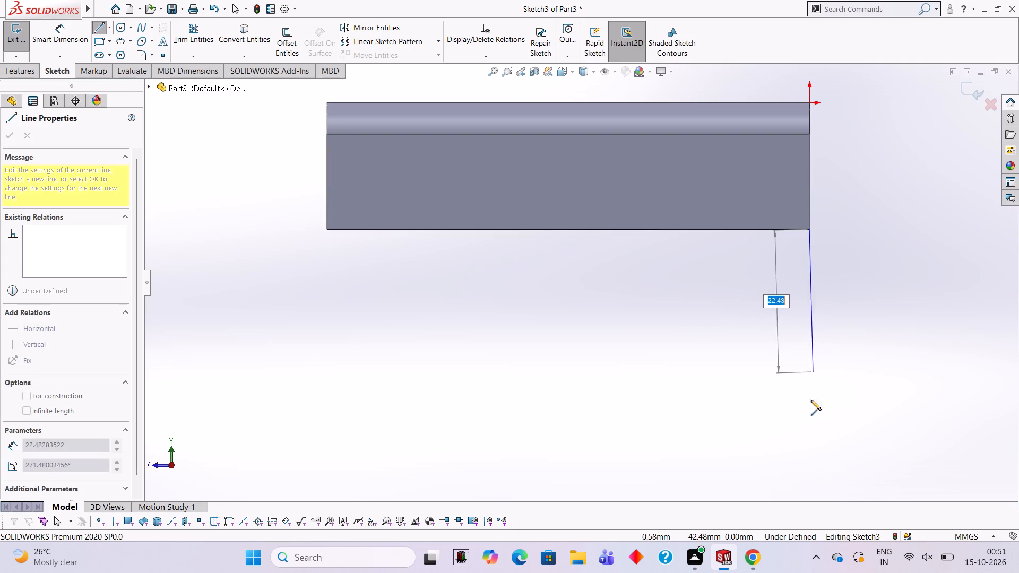
{"action": "scroll", "coordinate": [811, 410], "scroll_direction": "up", "scroll_amount": 2}
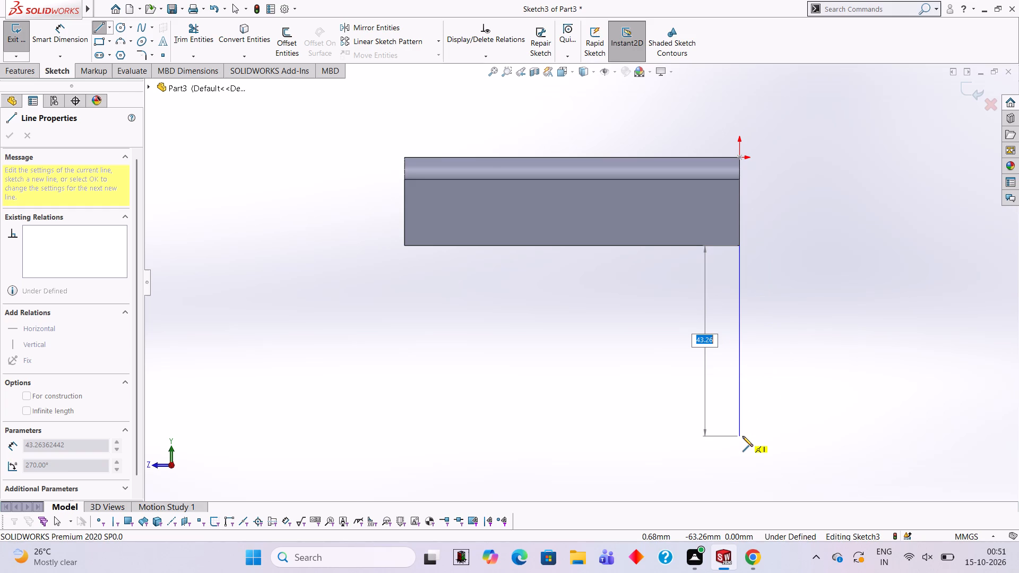
{"action": "type", "text": "36"}
{"action": "key", "text": "Return"}
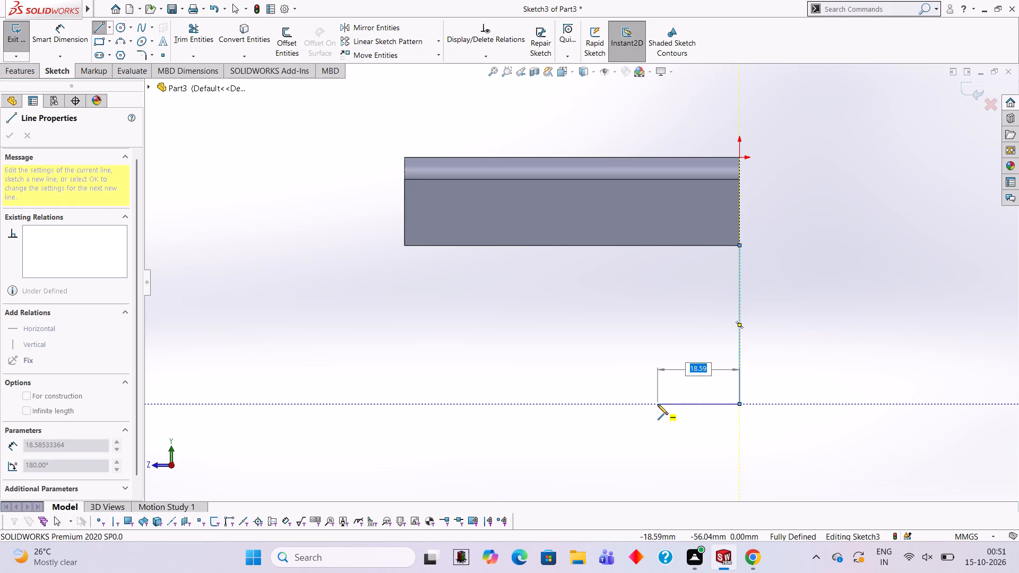
{"action": "type", "text": "20"}
{"action": "key", "text": "Return"}
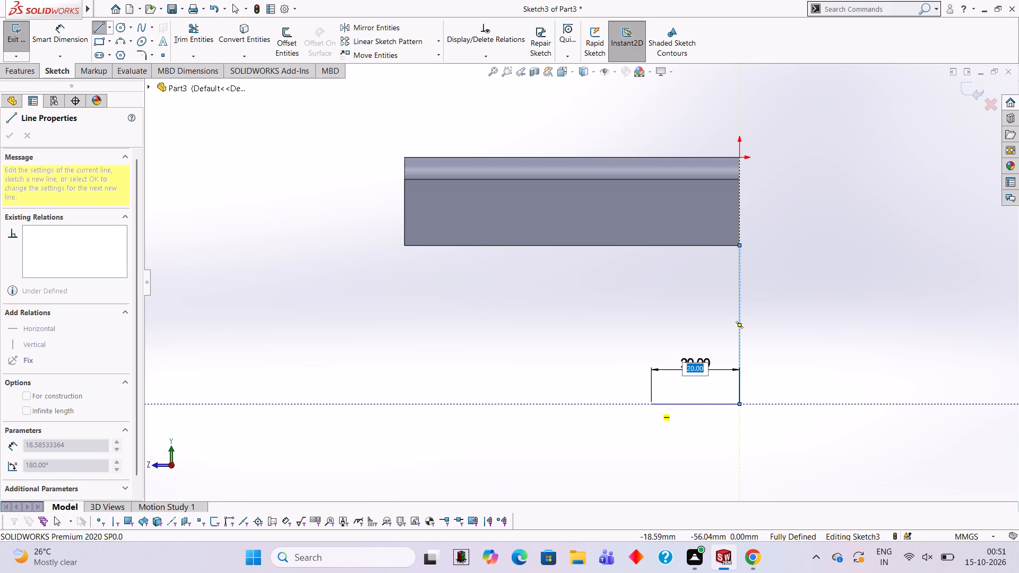
{"action": "left_click", "coordinate": [651, 244]}
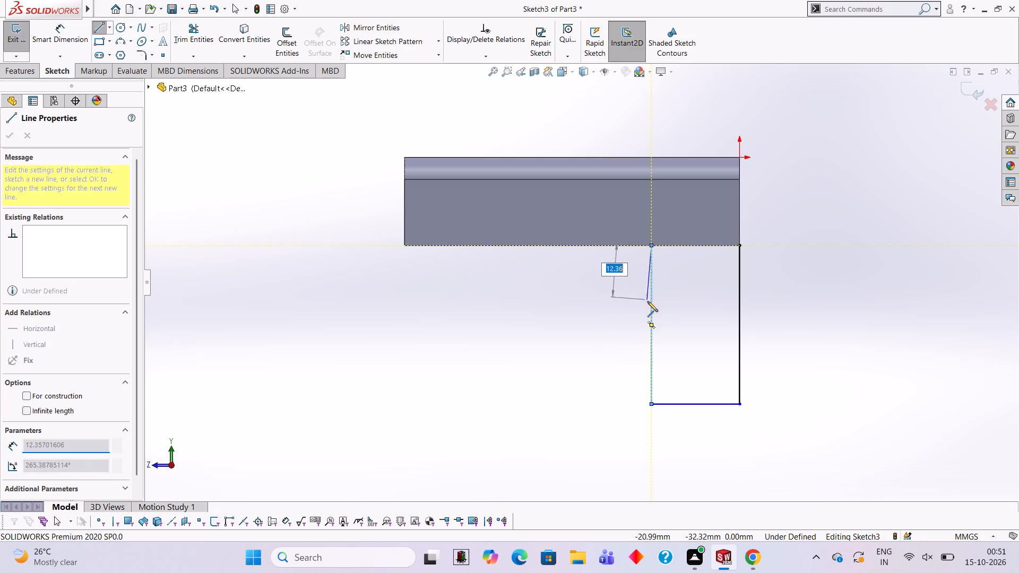
{"action": "key", "text": "Escape"}
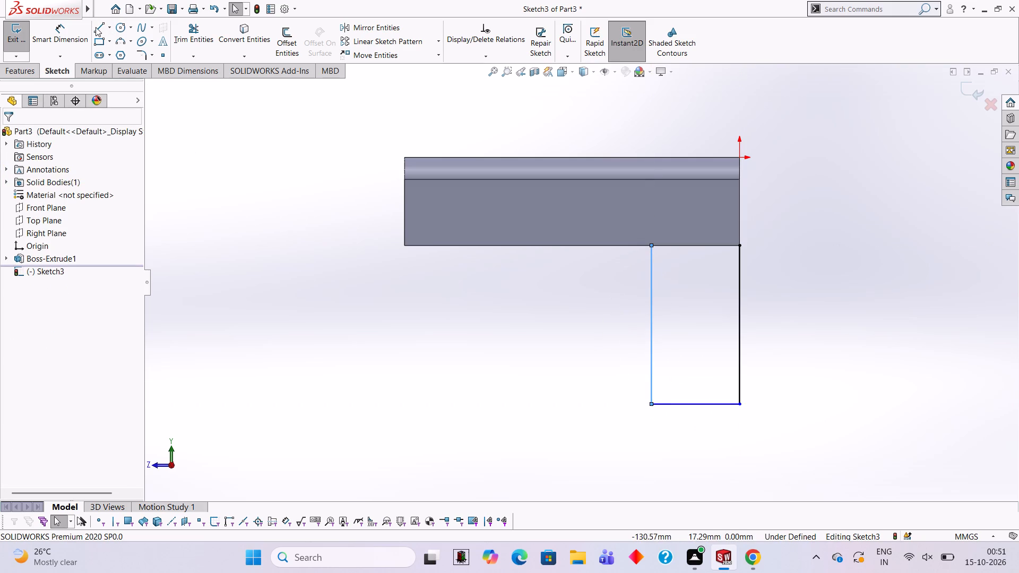
{"action": "left_click", "coordinate": [96, 27]}
{"action": "left_click", "coordinate": [652, 245]}
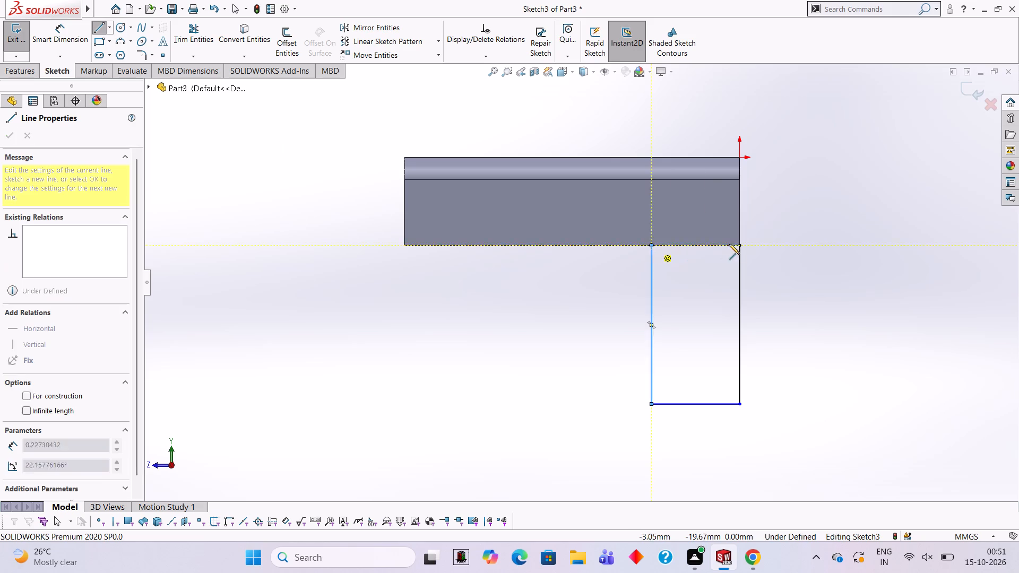
{"action": "left_click", "coordinate": [738, 245]}
{"action": "key", "text": "Escape"}
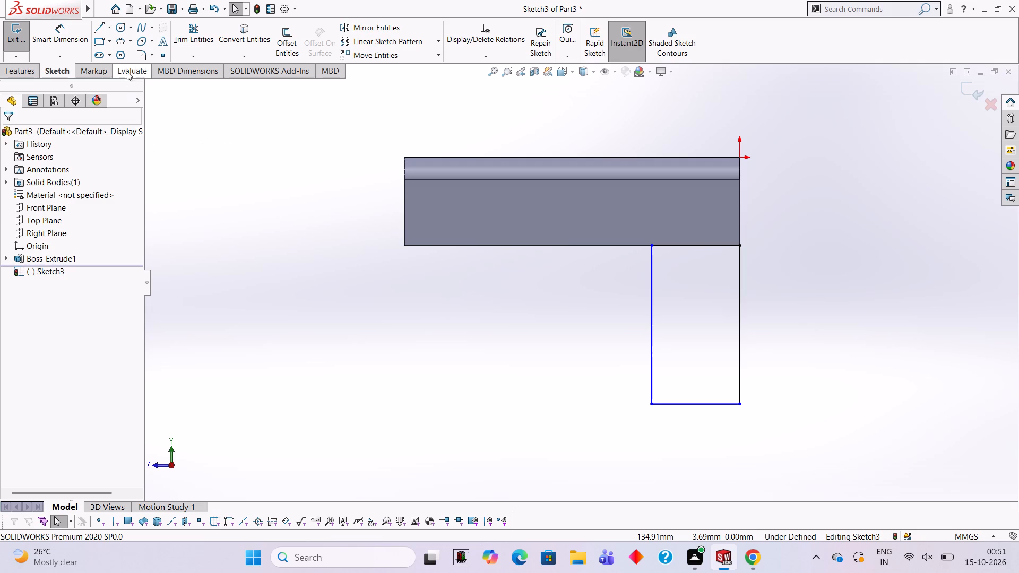
Round both lower corners of the leg profile with 5 mm sketch fillets.
{"action": "left_click", "coordinate": [144, 58]}
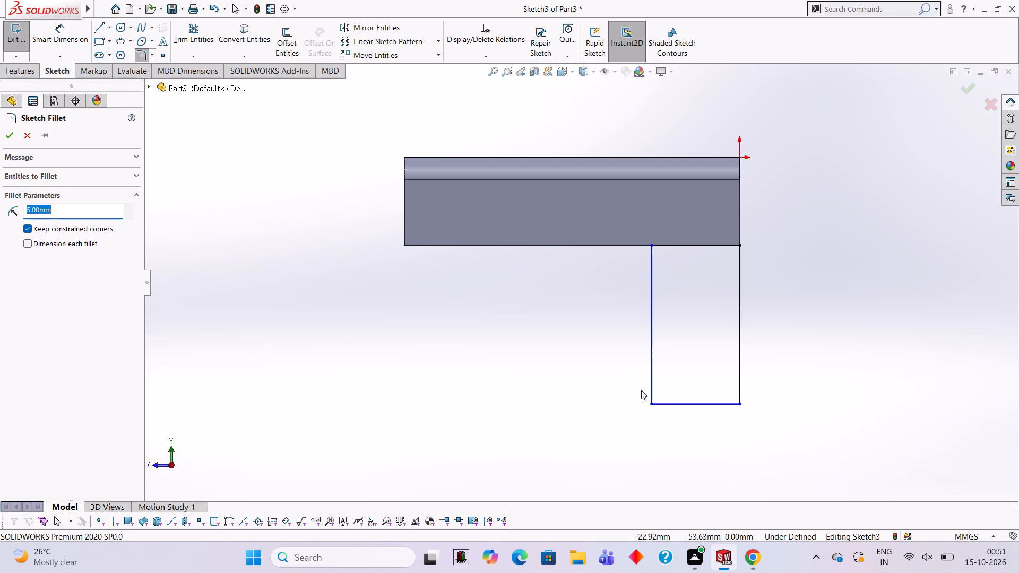
{"action": "left_click", "coordinate": [652, 377]}
{"action": "left_click", "coordinate": [665, 402]}
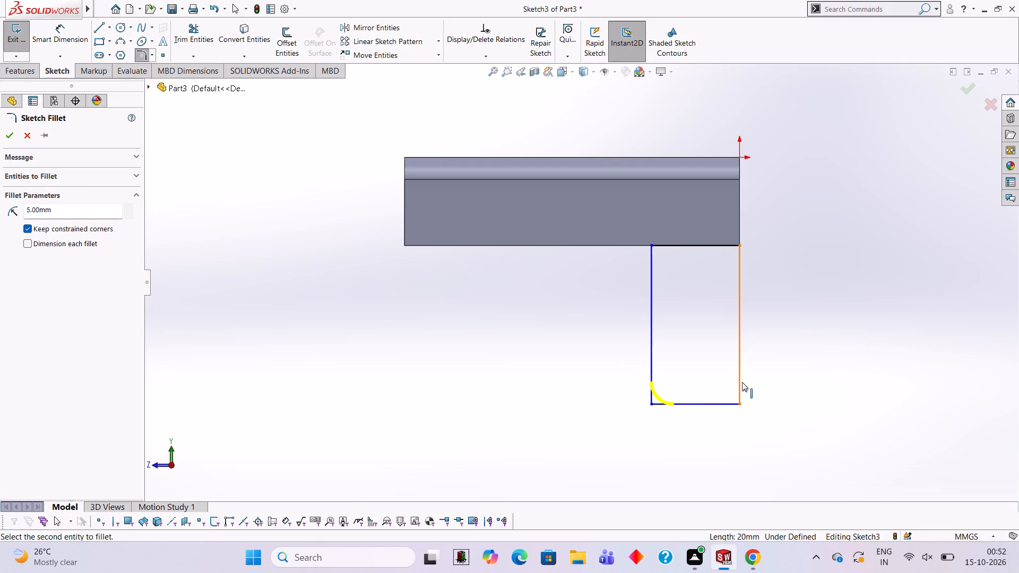
{"action": "left_click", "coordinate": [742, 382]}
{"action": "left_click", "coordinate": [723, 404]}
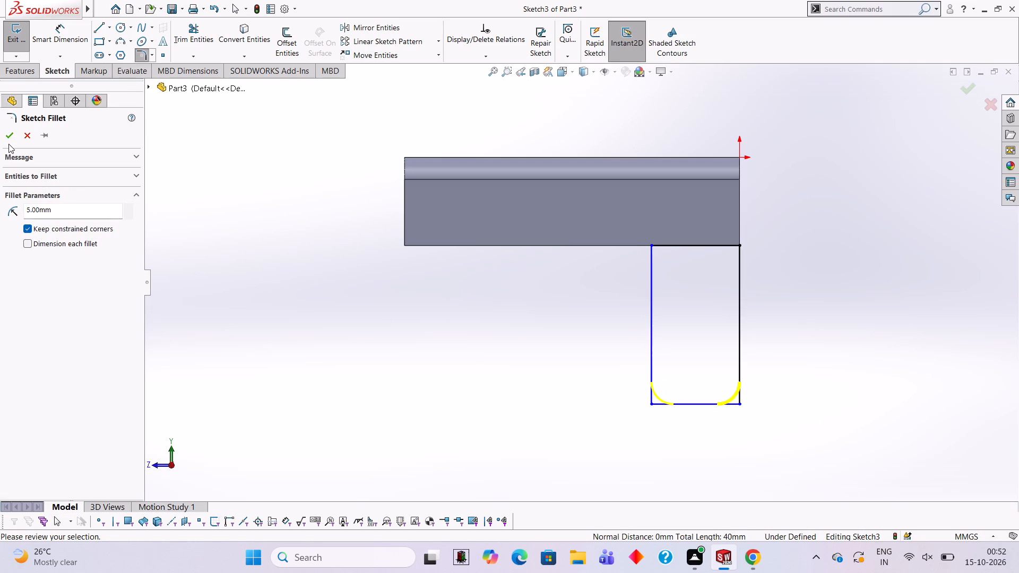
{"action": "left_click", "coordinate": [6, 136]}
{"action": "left_click", "coordinate": [352, 288]}
Extrude the leg profile as a blind boss 140 mm deep, reversed to run beneath the block and merged with it.
{"action": "middle_click_drag", "start_coordinate": [368, 308], "coordinate": [459, 268]}
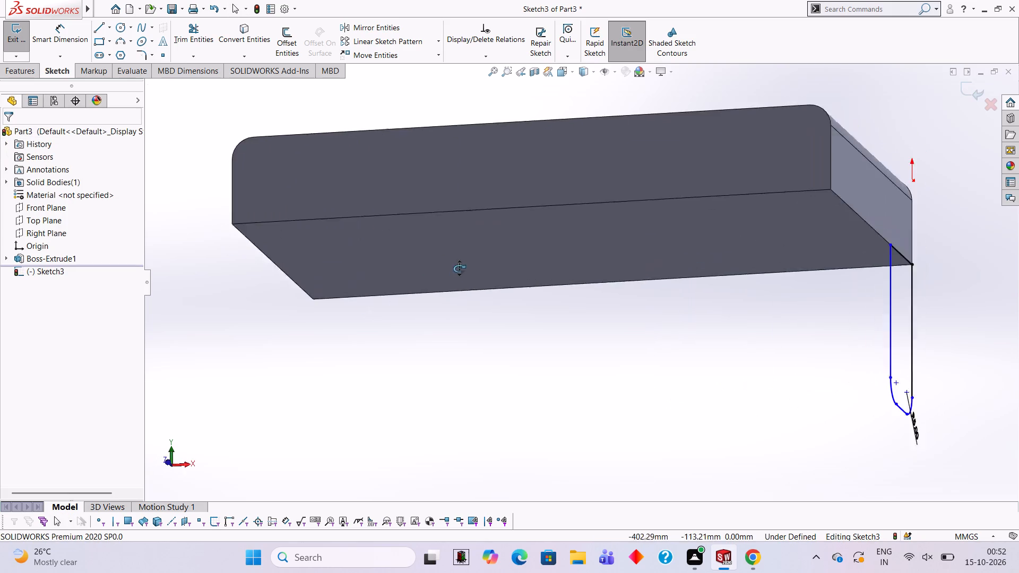
{"action": "middle_click_drag", "start_coordinate": [459, 268], "coordinate": [451, 252]}
{"action": "middle_click", "coordinate": [451, 252]}
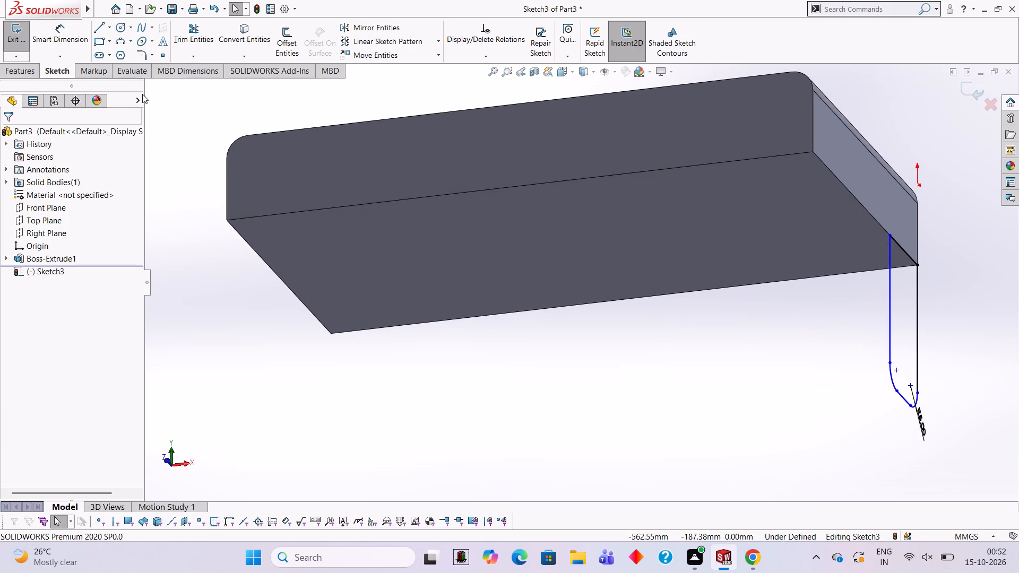
{"action": "left_click", "coordinate": [28, 71]}
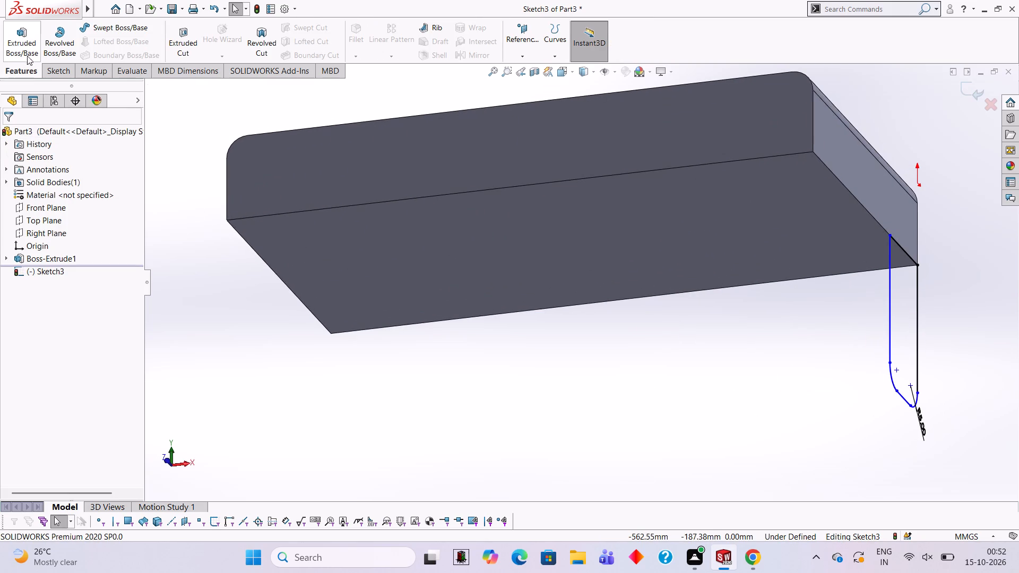
{"action": "left_click", "coordinate": [29, 39]}
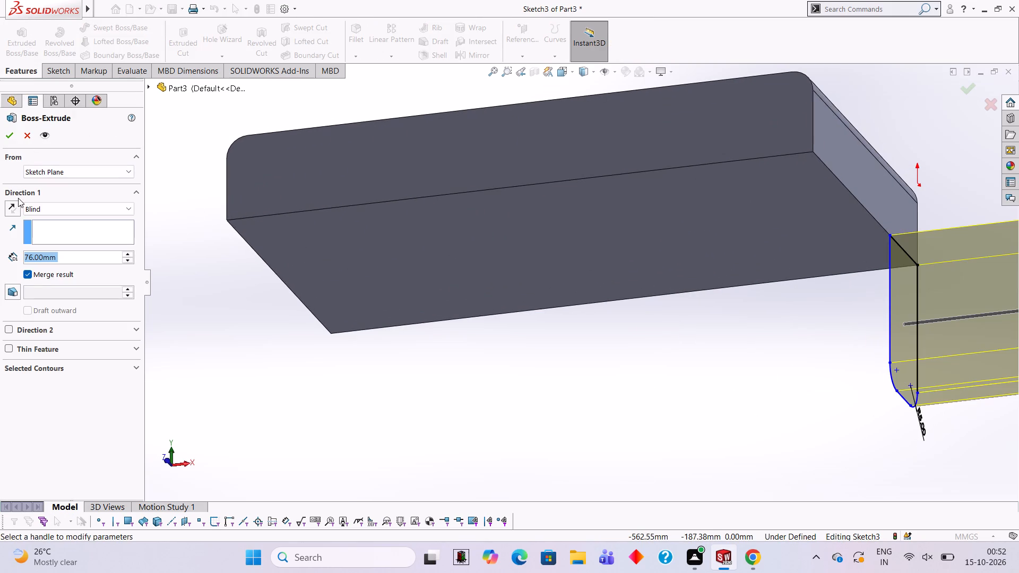
{"action": "left_click", "coordinate": [15, 205]}
{"action": "left_click", "coordinate": [53, 262]}
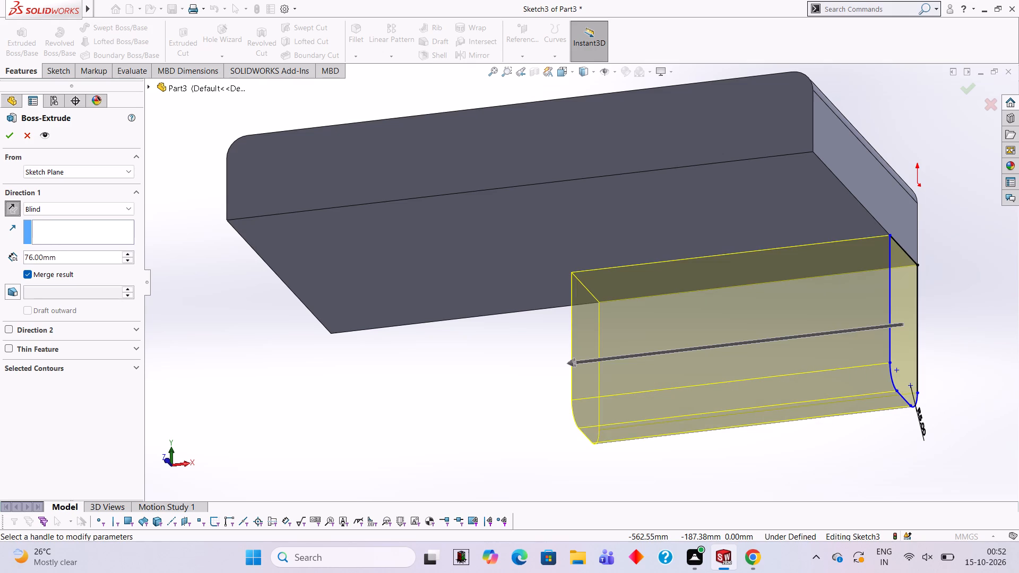
{"action": "key", "text": "BackSpace"}
{"action": "key", "text": "BackSpace"}
{"action": "key", "text": "BackSpace"}
{"action": "key", "text": "BackSpace"}
{"action": "key", "text": "BackSpace"}
{"action": "key", "text": "BackSpace"}
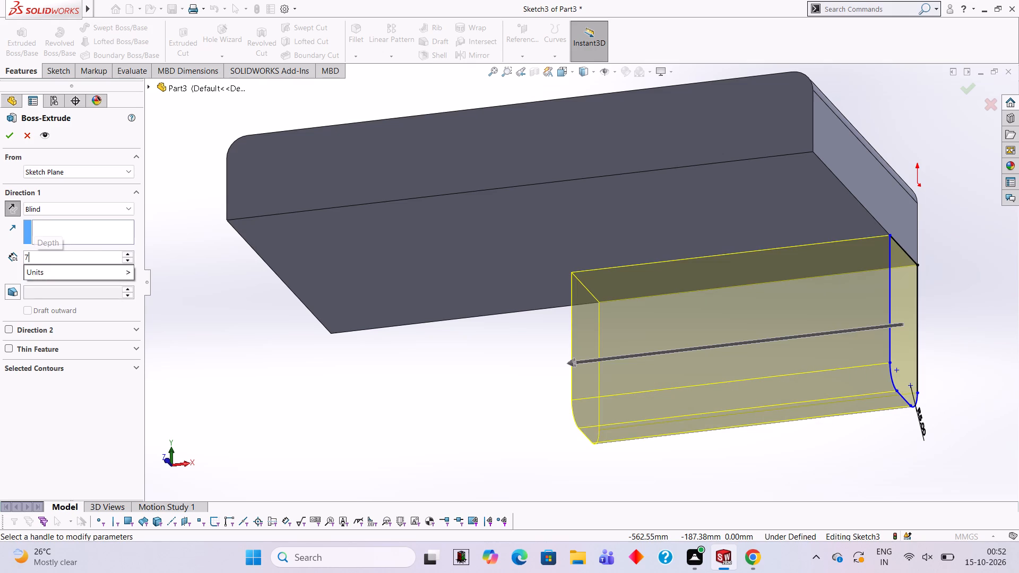
{"action": "key", "text": "BackSpace"}
{"action": "type", "text": "140"}
{"action": "key", "text": "Return"}
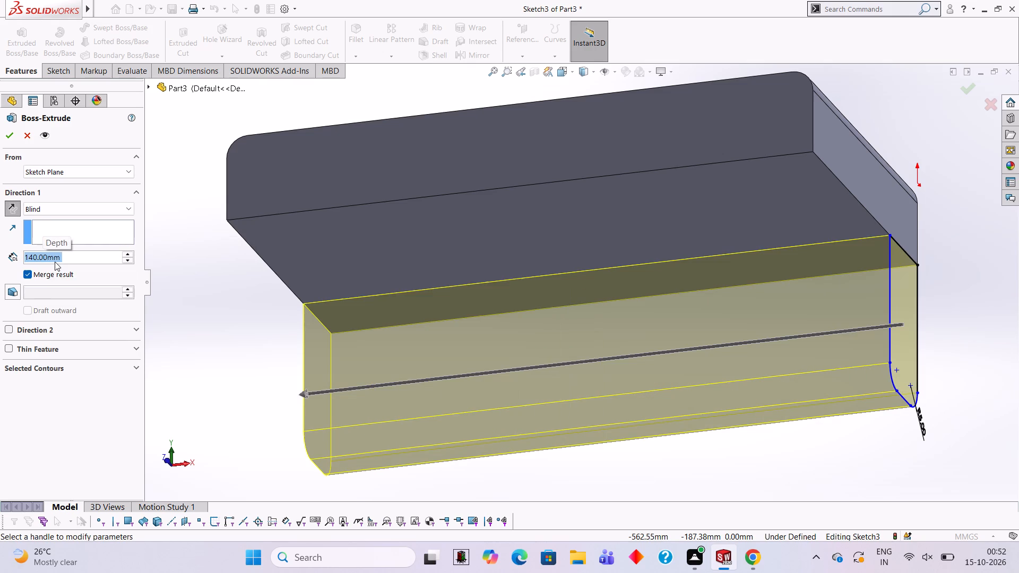
{"action": "left_click", "coordinate": [12, 135]}
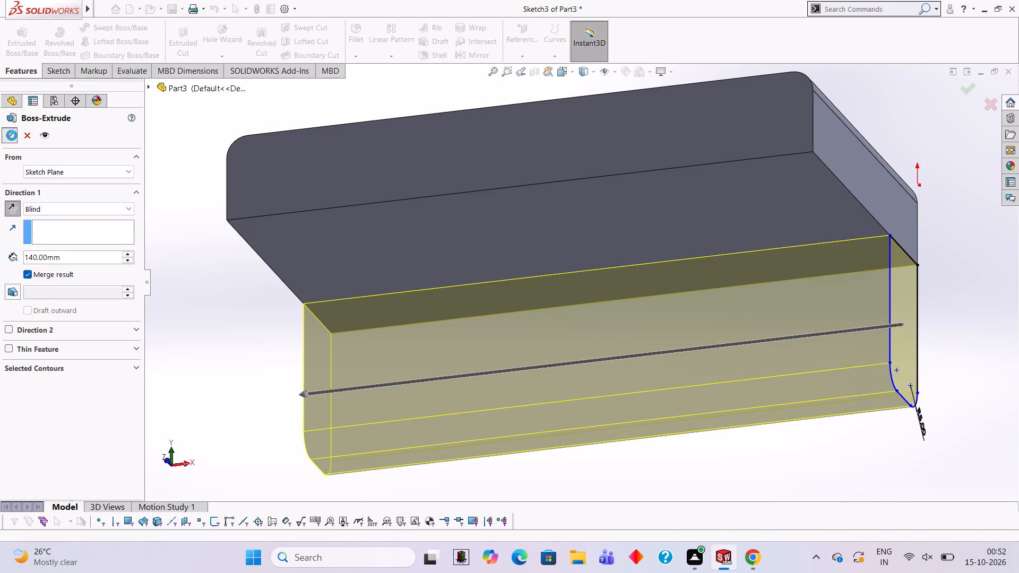
{"action": "left_click", "coordinate": [257, 349]}
Examine the L-shaped body from its end, underside and long sides.
{"action": "middle_click_drag", "start_coordinate": [417, 408], "coordinate": [519, 461]}
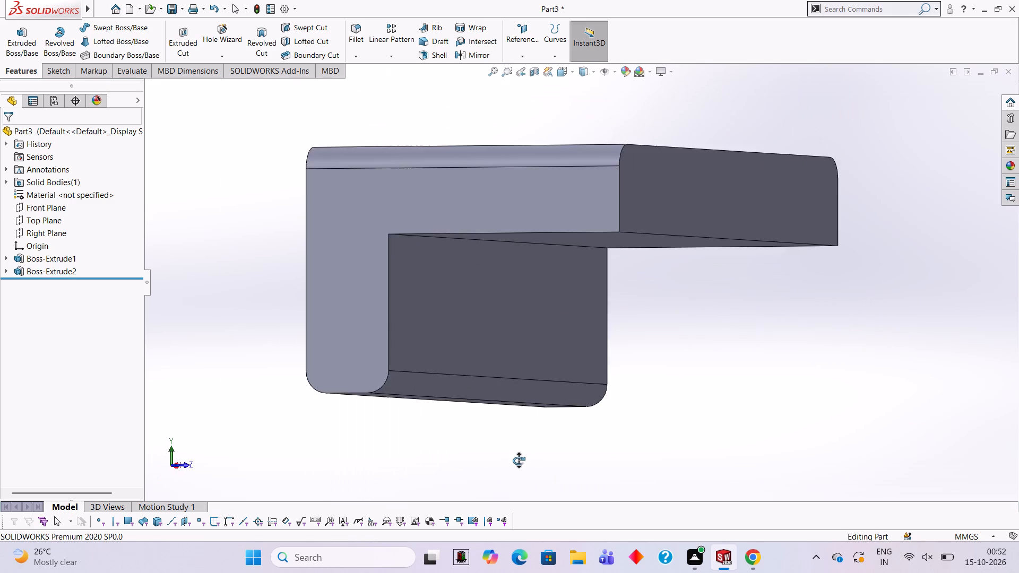
{"action": "middle_click_drag", "start_coordinate": [519, 461], "coordinate": [518, 409]}
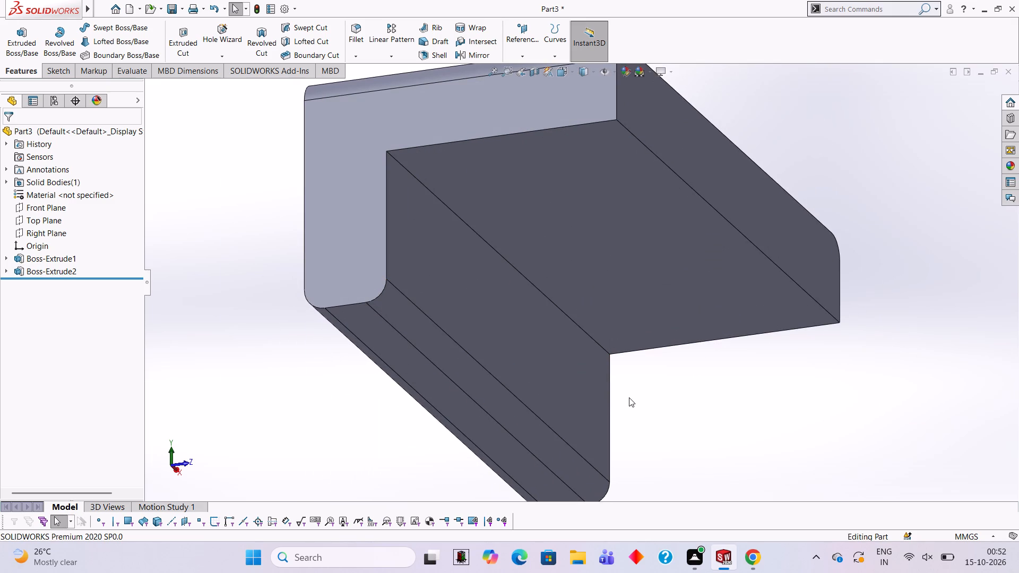
{"action": "scroll", "coordinate": [642, 357], "scroll_direction": "up", "scroll_amount": 2}
{"action": "scroll", "coordinate": [639, 350], "scroll_direction": "down", "scroll_amount": 1}
{"action": "middle_click_drag", "start_coordinate": [619, 295], "coordinate": [632, 351]}
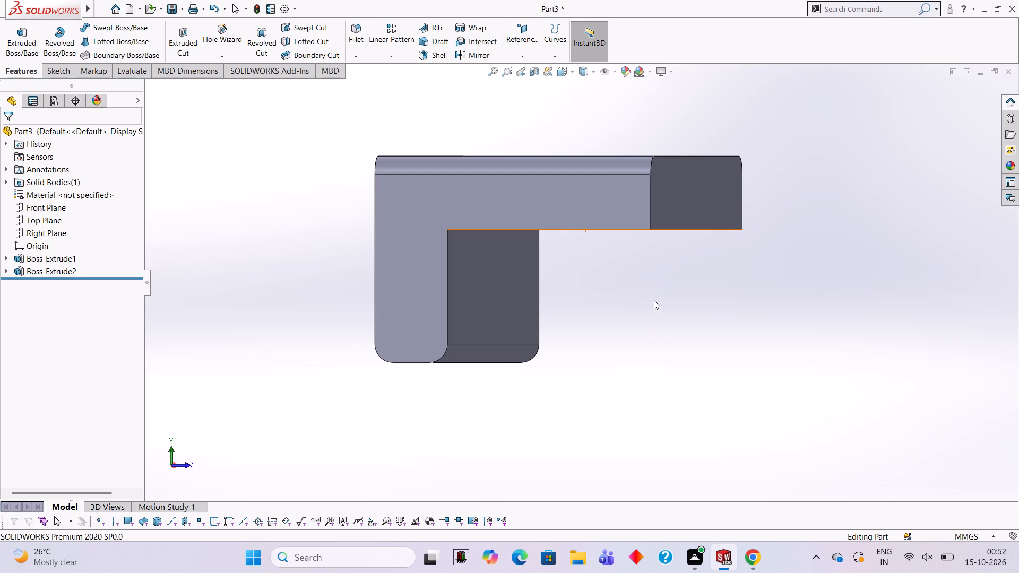
{"action": "scroll", "coordinate": [677, 337], "scroll_direction": "up", "scroll_amount": 1}
{"action": "middle_click_drag", "start_coordinate": [677, 329], "coordinate": [667, 329]}
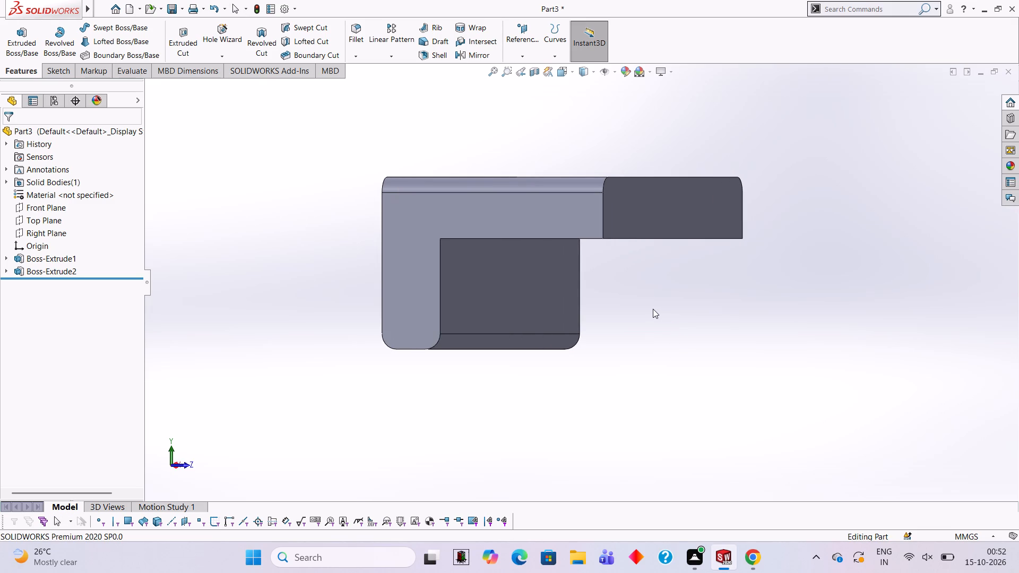
{"action": "middle_click_drag", "start_coordinate": [629, 312], "coordinate": [639, 318]}
{"action": "middle_click_drag", "start_coordinate": [648, 320], "coordinate": [651, 320]}
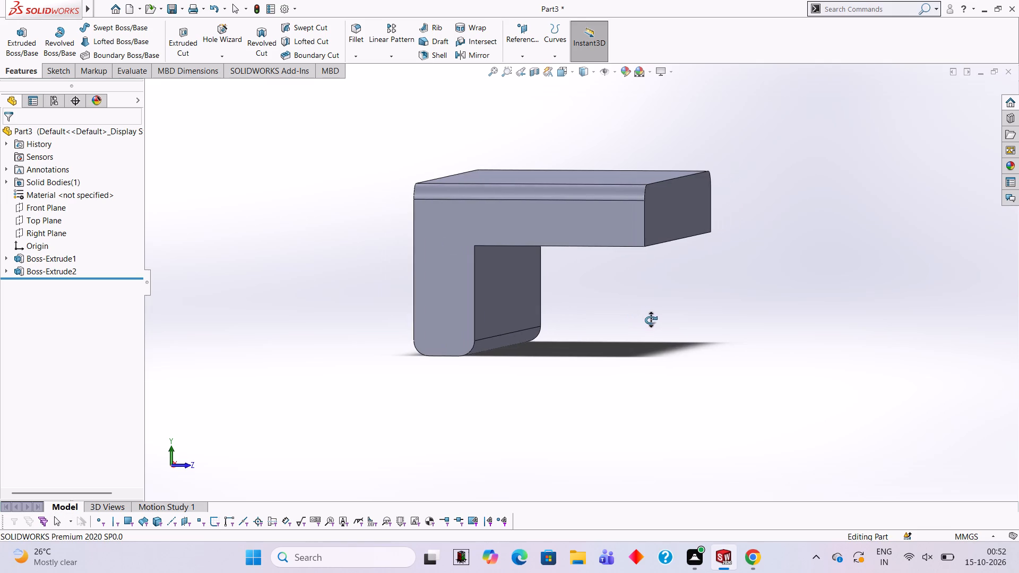
{"action": "middle_click_drag", "start_coordinate": [651, 320], "coordinate": [653, 320]}
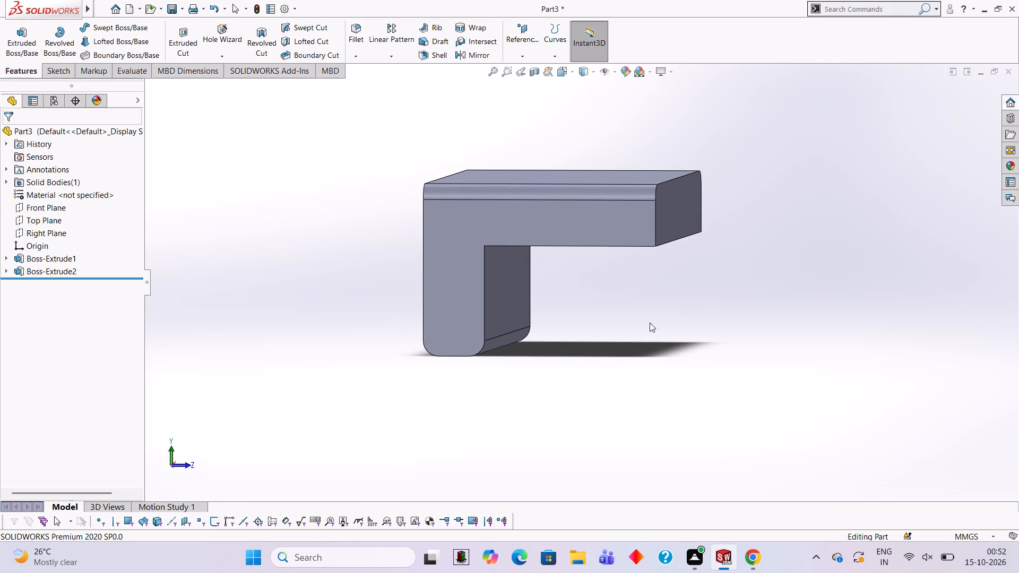
{"action": "middle_click_drag", "start_coordinate": [638, 319], "coordinate": [642, 310]}
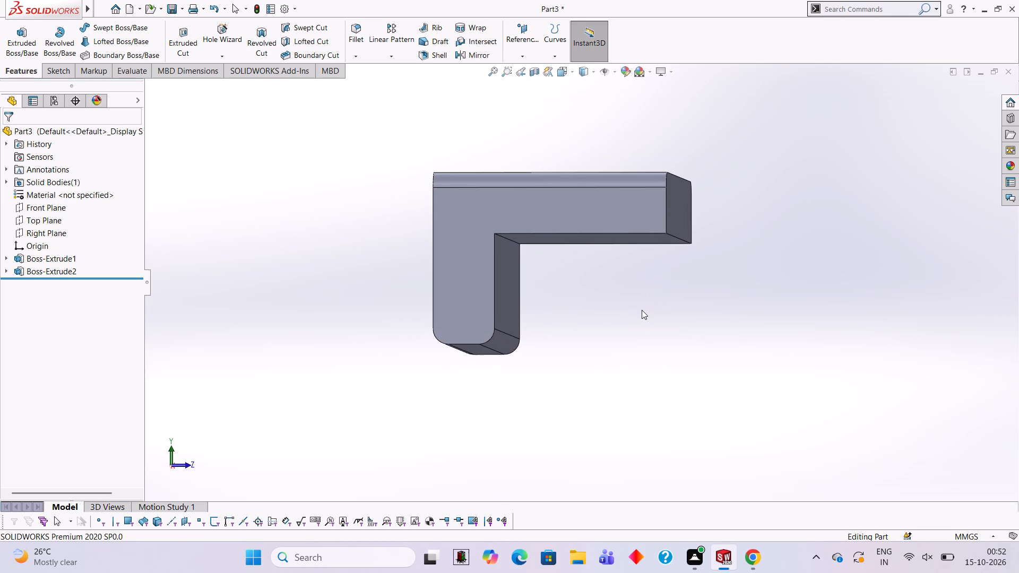
{"action": "middle_click_drag", "start_coordinate": [641, 312], "coordinate": [624, 317]}
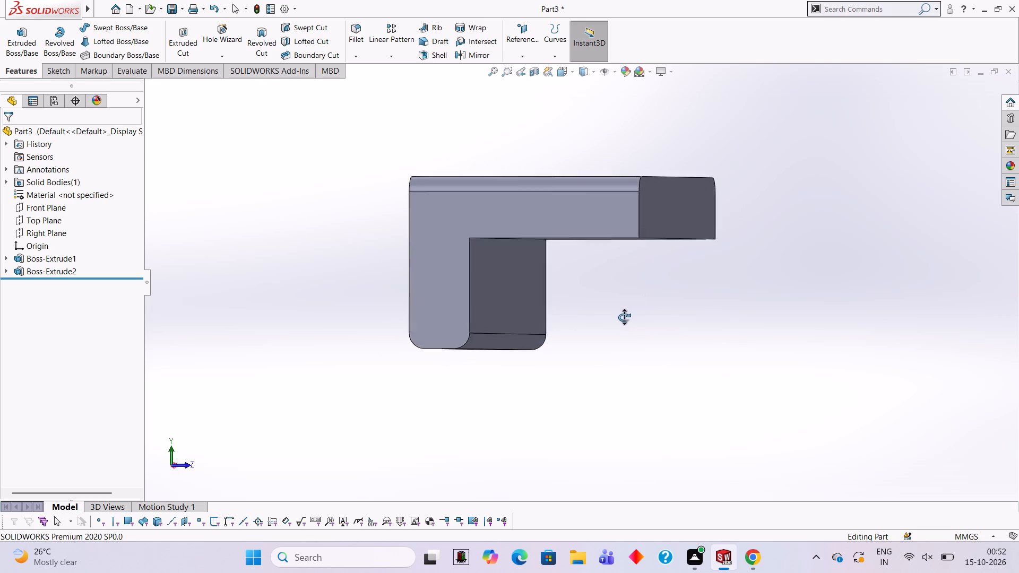
{"action": "middle_click_drag", "start_coordinate": [624, 317], "coordinate": [573, 328]}
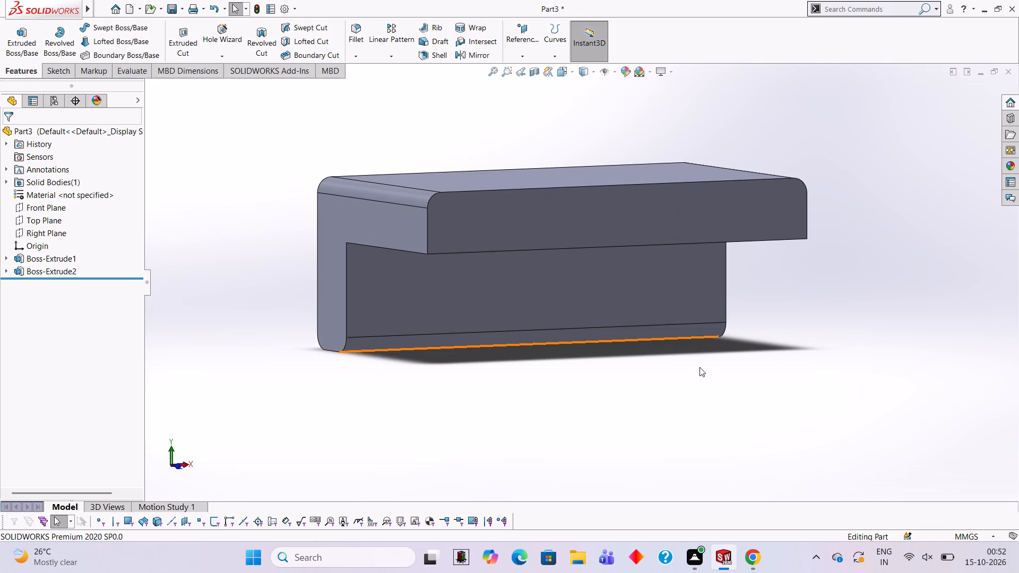
Start a sketch on the block's long 140 by 20 mm face opposite the leg and view it face-on.
{"action": "middle_click_drag", "start_coordinate": [698, 365], "coordinate": [662, 353]}
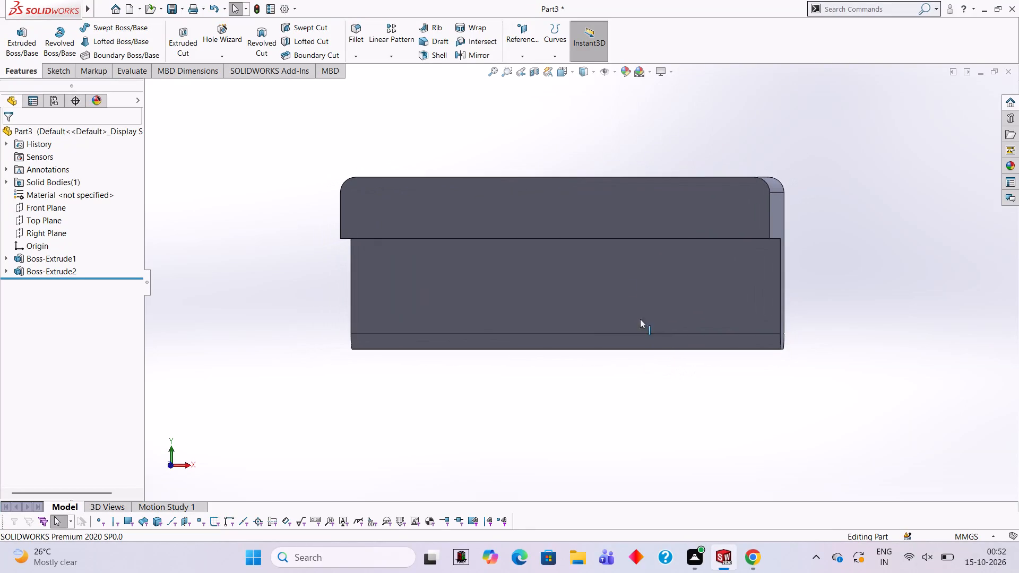
{"action": "left_click", "coordinate": [635, 212]}
{"action": "left_click", "coordinate": [685, 177]}
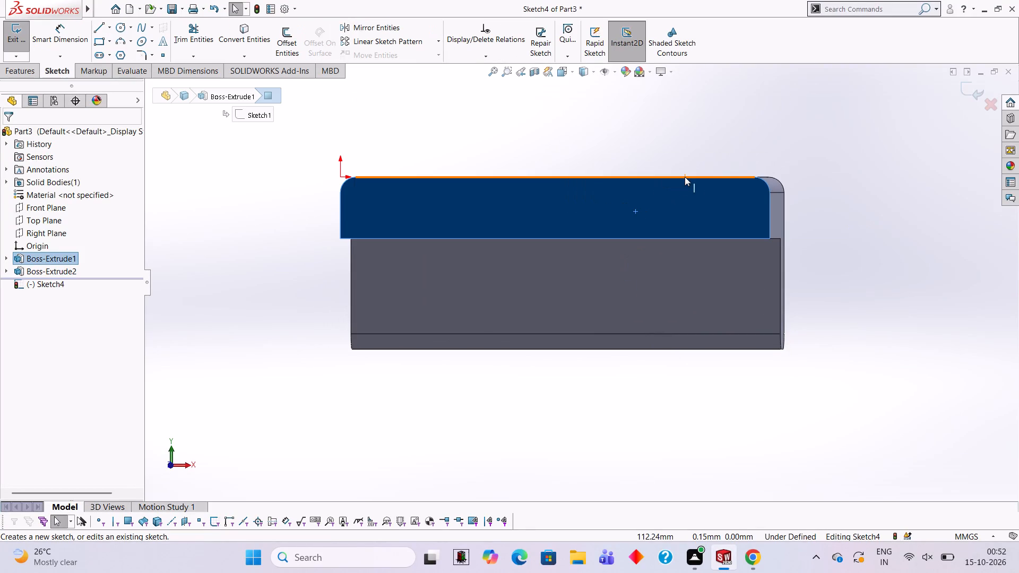
{"action": "key", "text": "ctrl+8"}
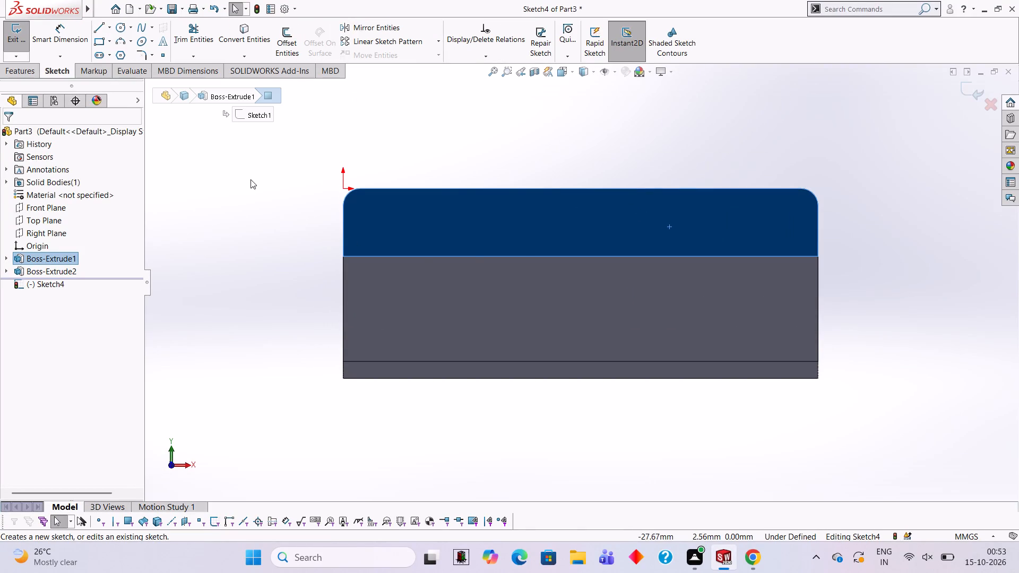
Draw a closed rectangle of lines, 6 mm high and 38 mm wide, in the face's lower corner farthest from the origin.
{"action": "left_click", "coordinate": [101, 28]}
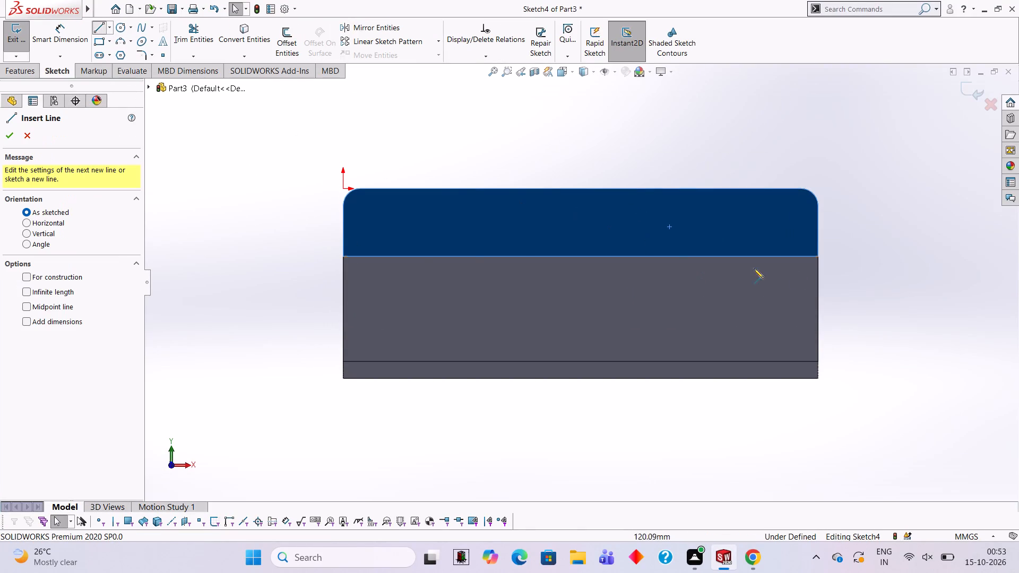
{"action": "left_click", "coordinate": [818, 255]}
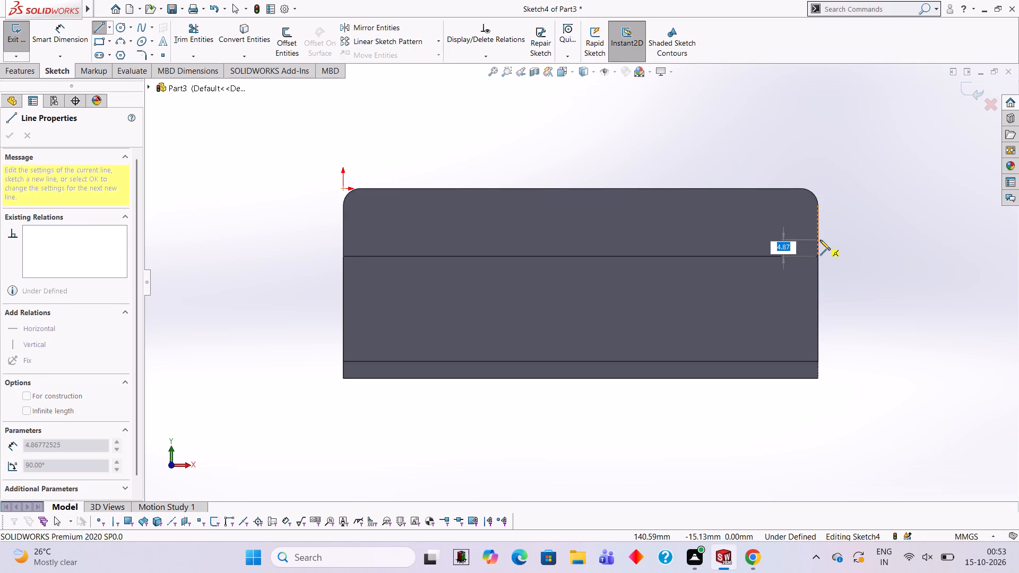
{"action": "key", "text": "6"}
{"action": "key", "text": "Return"}
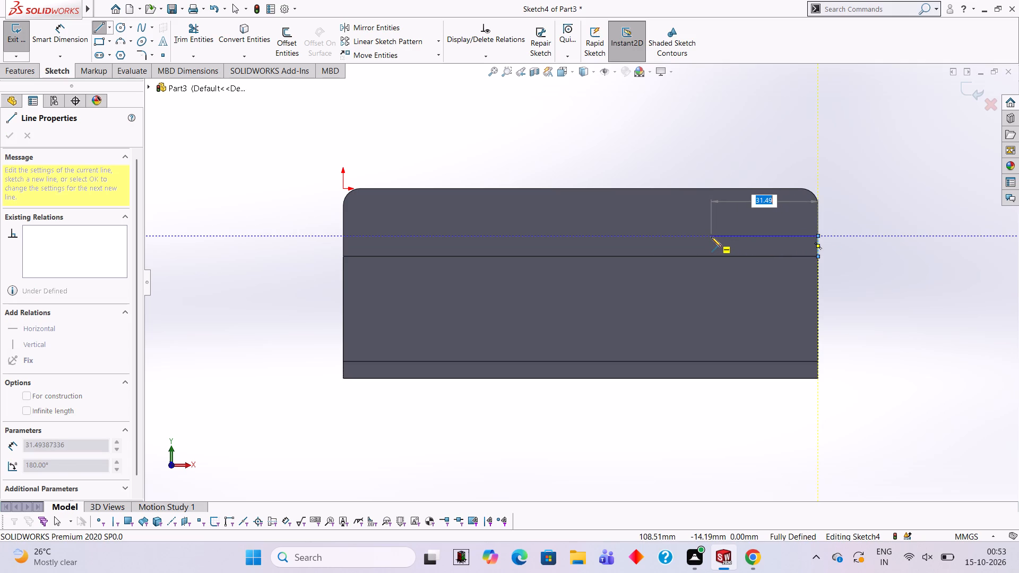
{"action": "type", "text": "38"}
{"action": "key", "text": "Return"}
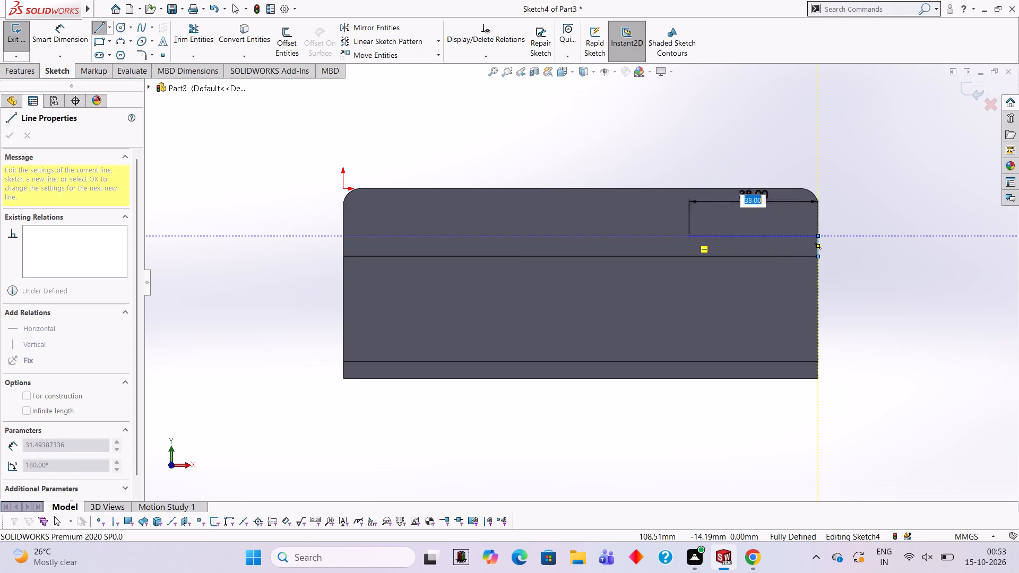
{"action": "left_click", "coordinate": [689, 257]}
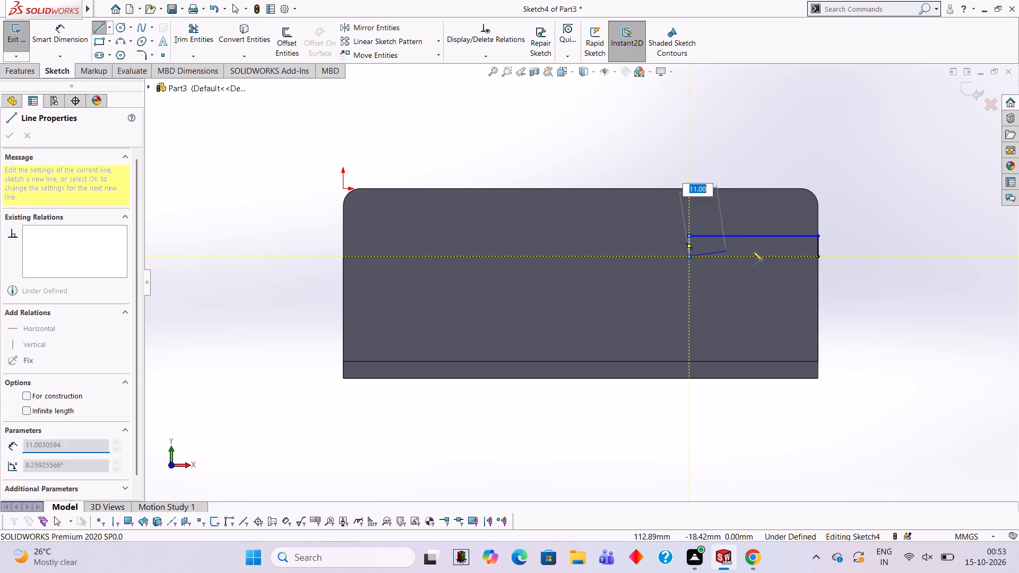
{"action": "left_click", "coordinate": [821, 258]}
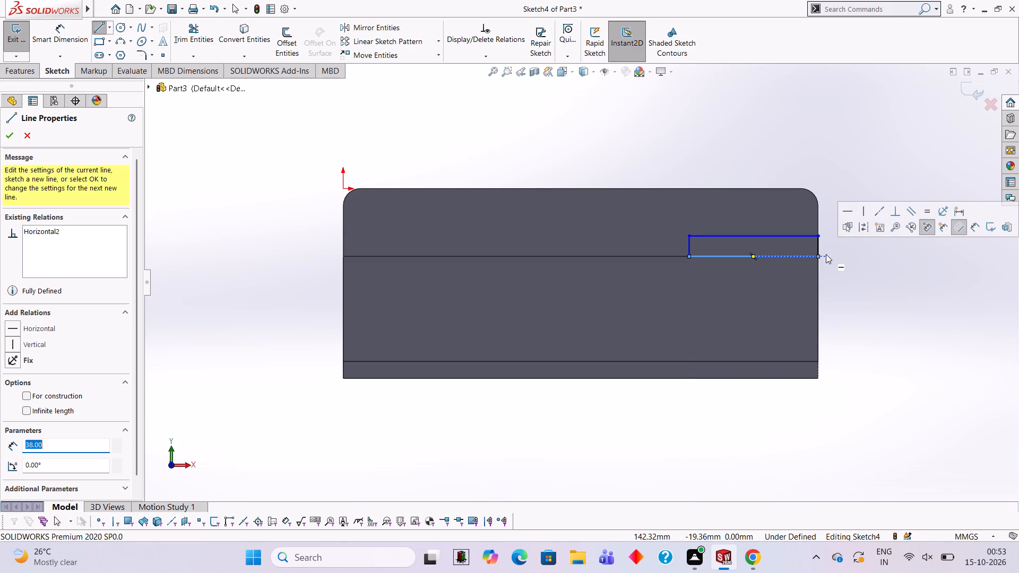
{"action": "key", "text": "Escape"}
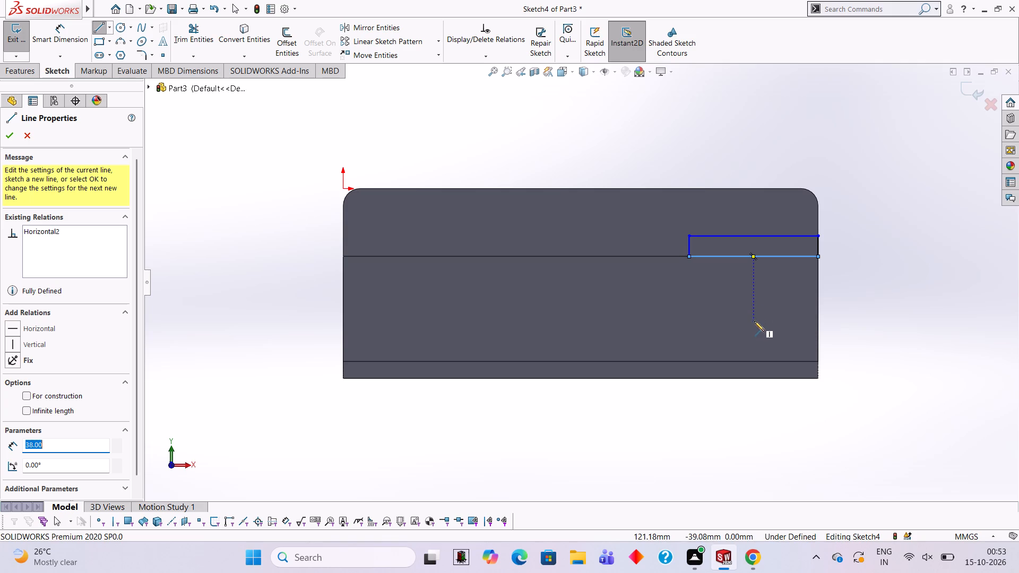
Set up an extruded cut from the 38 by 6 mm rectangle, blind, with a depth of 50 mm into the block.
{"action": "scroll", "coordinate": [712, 349], "scroll_direction": "down", "scroll_amount": 1}
{"action": "middle_click_drag", "start_coordinate": [728, 399], "coordinate": [724, 315]}
{"action": "scroll", "coordinate": [724, 315], "scroll_direction": "up", "scroll_amount": 1}
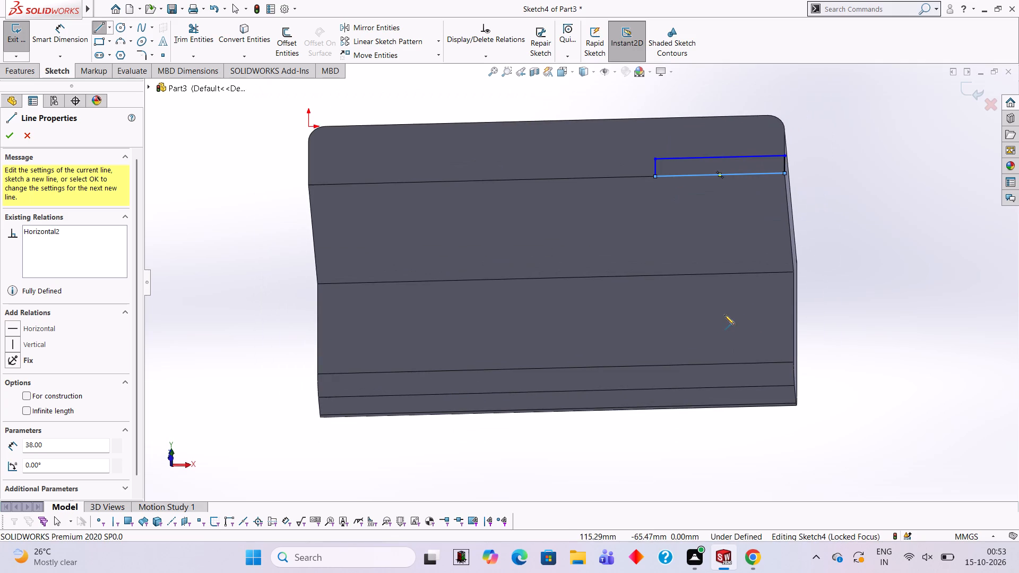
{"action": "left_click", "coordinate": [22, 76]}
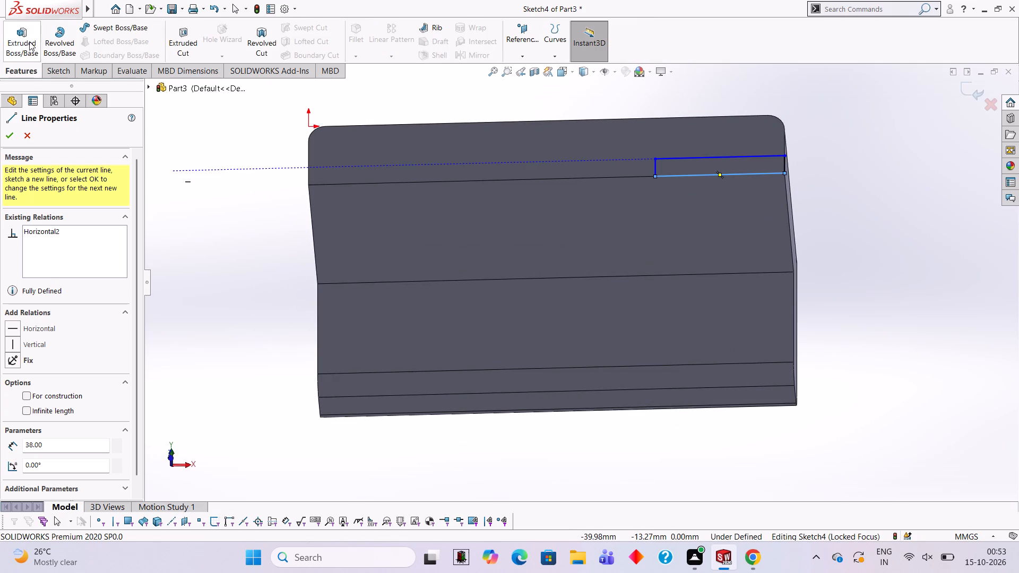
{"action": "left_click", "coordinate": [179, 45]}
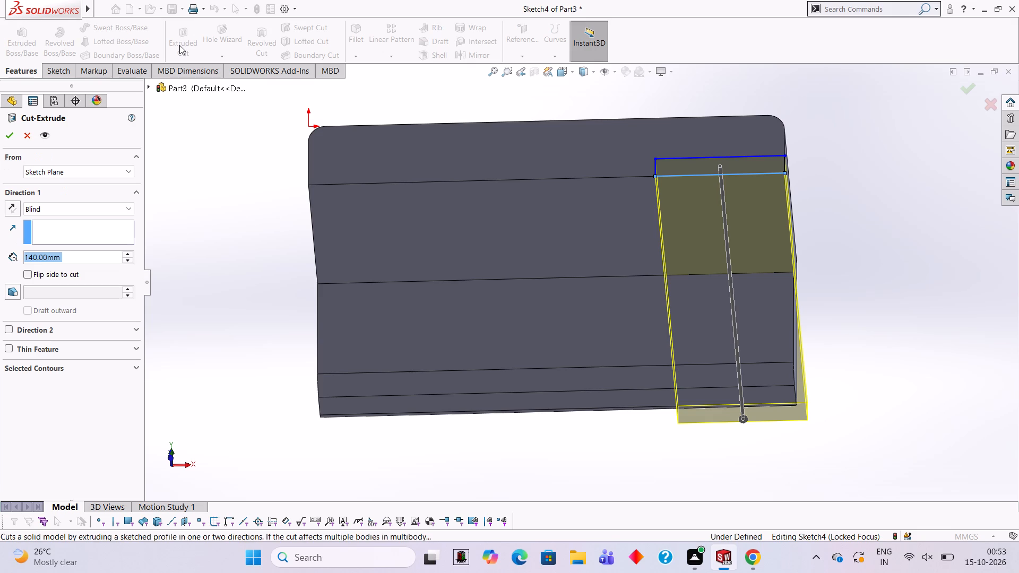
{"action": "middle_click_drag", "start_coordinate": [316, 312], "coordinate": [265, 404]}
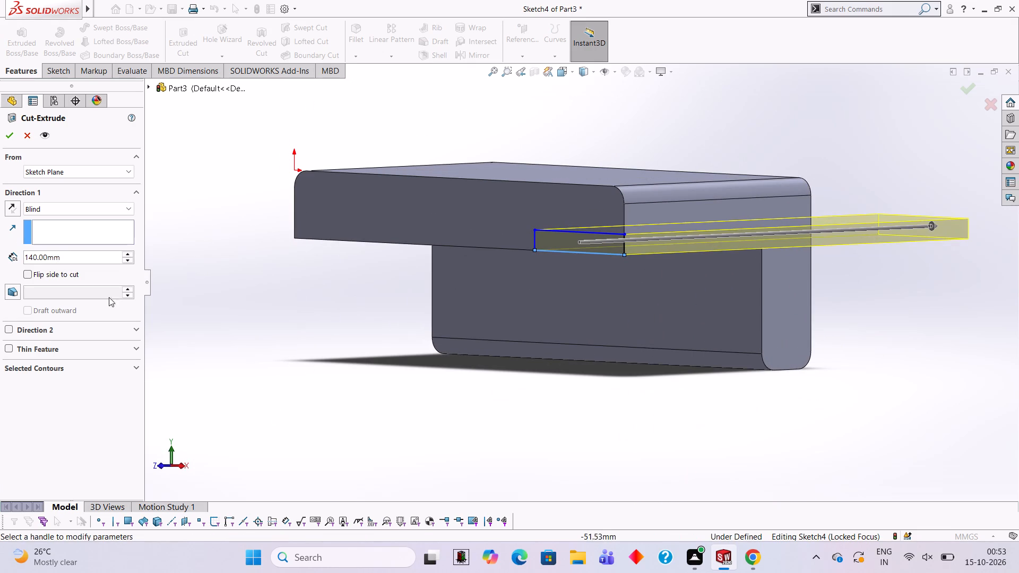
{"action": "left_click", "coordinate": [76, 251]}
{"action": "left_click", "coordinate": [78, 258]}
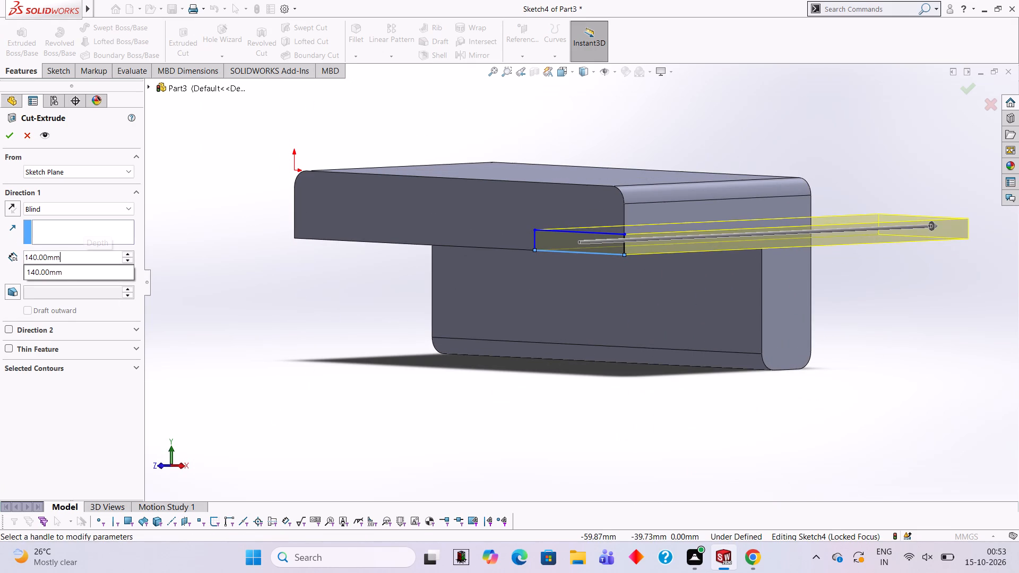
{"action": "key", "text": "BackSpace"}
{"action": "key", "text": "BackSpace"}
{"action": "key", "text": "BackSpace"}
{"action": "key", "text": "BackSpace"}
{"action": "key", "text": "BackSpace"}
{"action": "key", "text": "BackSpace"}
{"action": "key", "text": "BackSpace"}
{"action": "key", "text": "BackSpace"}
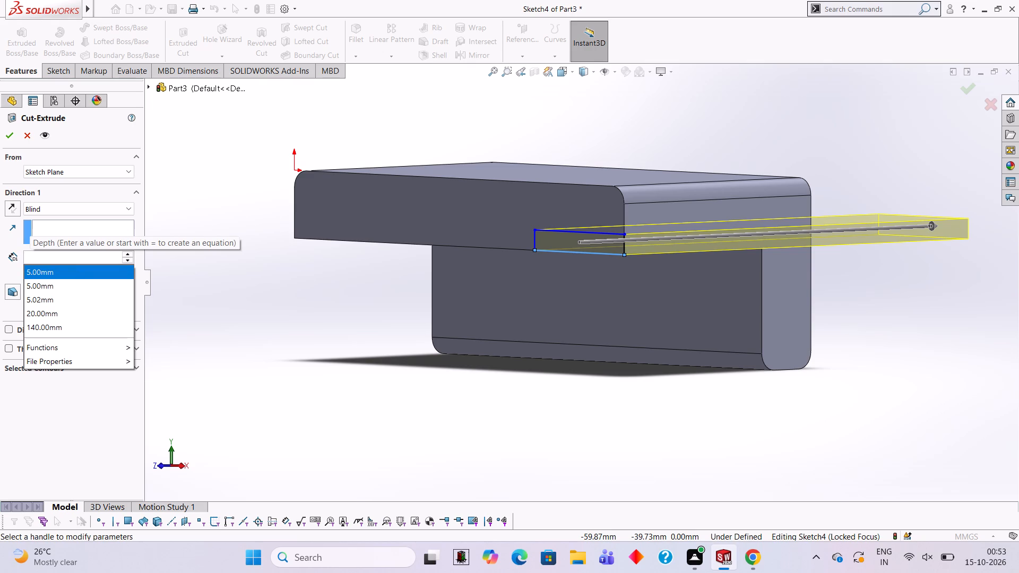
{"action": "type", "text": "50"}
{"action": "key", "text": "Return"}
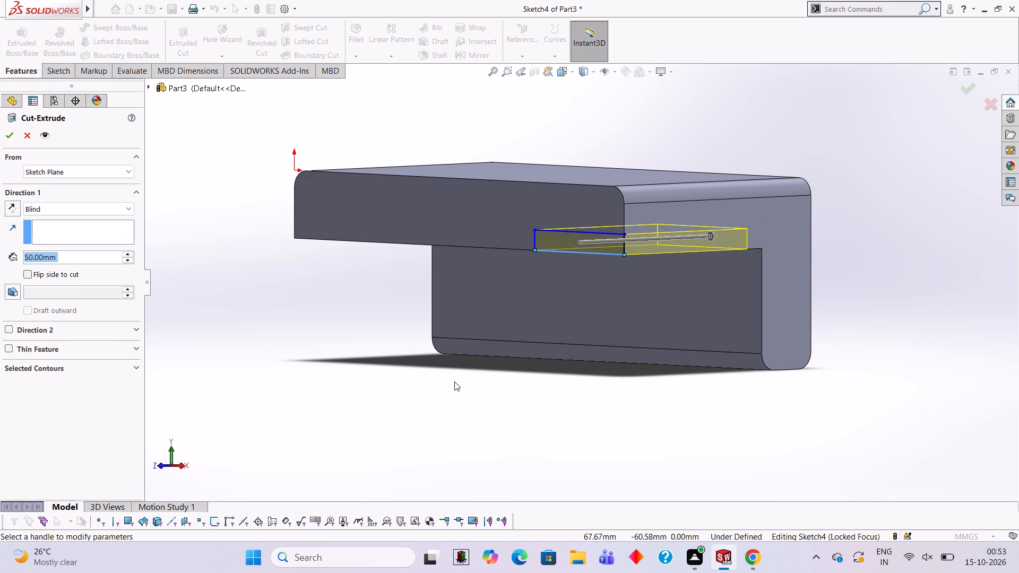
Set the cut's depth to 56 mm so it reaches the leg, and finish the cut.
{"action": "middle_click_drag", "start_coordinate": [455, 355], "coordinate": [500, 218]}
{"action": "middle_click_drag", "start_coordinate": [563, 341], "coordinate": [567, 240]}
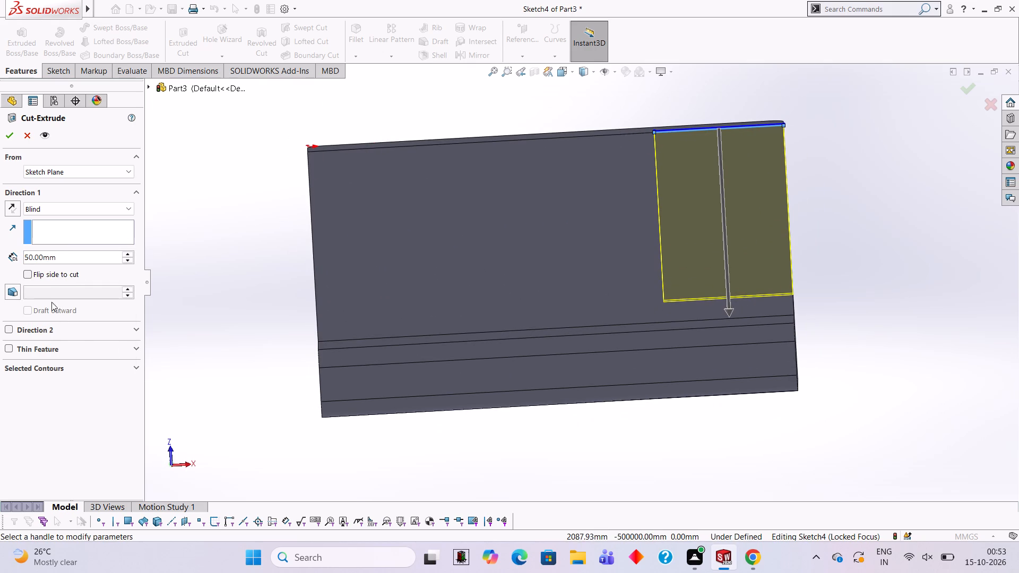
{"action": "left_click", "coordinate": [77, 259]}
{"action": "key", "text": "BackSpace"}
{"action": "key", "text": "BackSpace"}
{"action": "key", "text": "BackSpace"}
{"action": "key", "text": "BackSpace"}
{"action": "key", "text": "BackSpace"}
{"action": "key", "text": "BackSpace"}
{"action": "key", "text": "BackSpace"}
{"action": "type", "text": "56"}
{"action": "key", "text": "Return"}
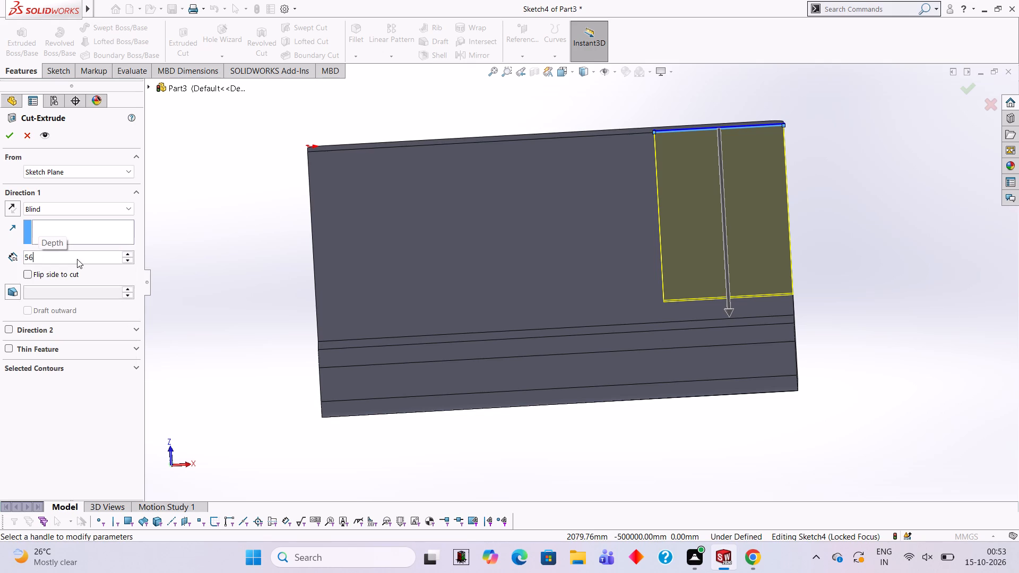
{"action": "middle_click_drag", "start_coordinate": [448, 331], "coordinate": [391, 434]}
{"action": "middle_click_drag", "start_coordinate": [501, 216], "coordinate": [471, 359]}
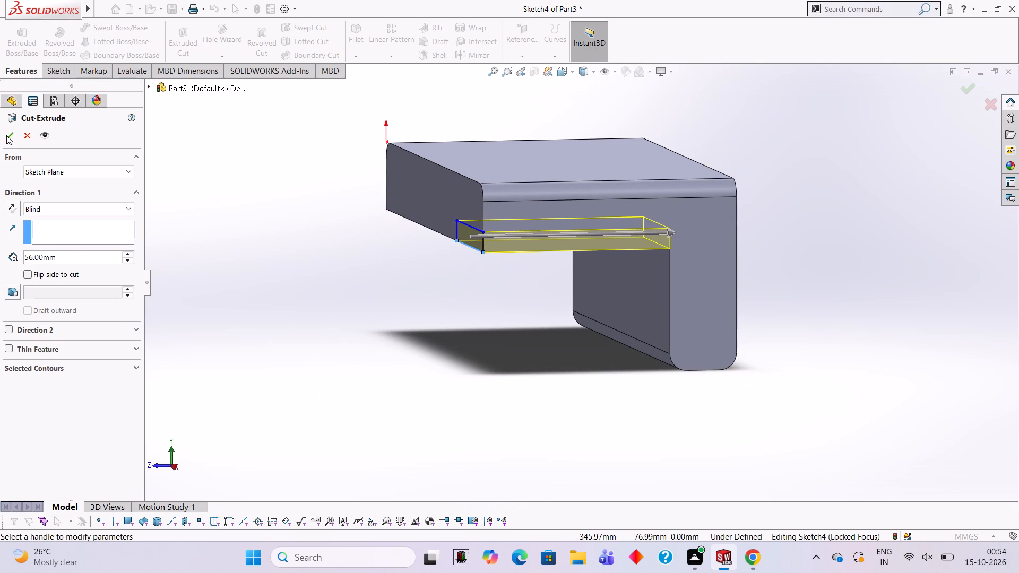
{"action": "left_click", "coordinate": [6, 135]}
{"action": "left_click", "coordinate": [340, 335]}
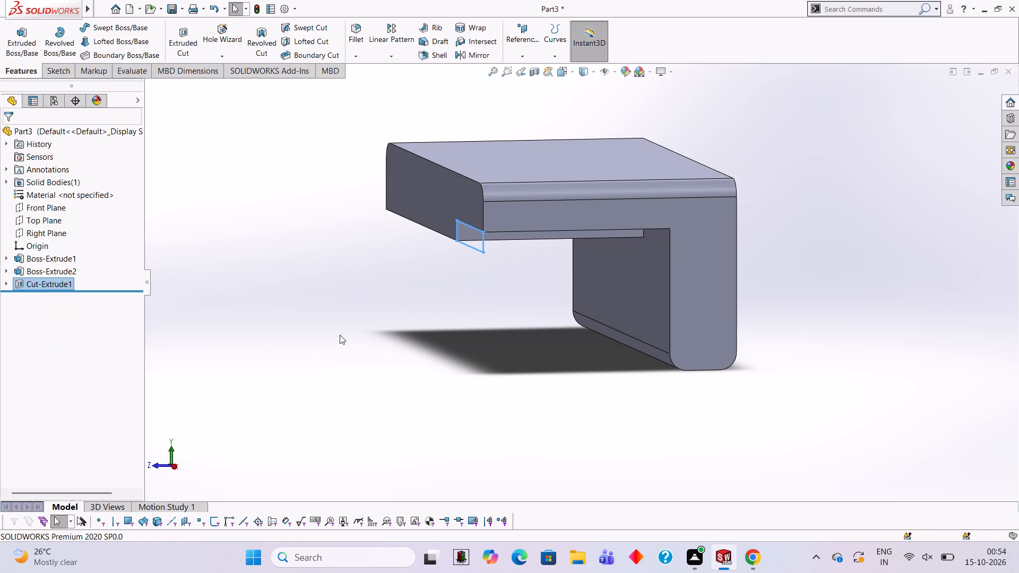
Start a sketch on the recessed 38 by 56 mm face under the block and view it face-on.
{"action": "middle_click_drag", "start_coordinate": [355, 348], "coordinate": [465, 227]}
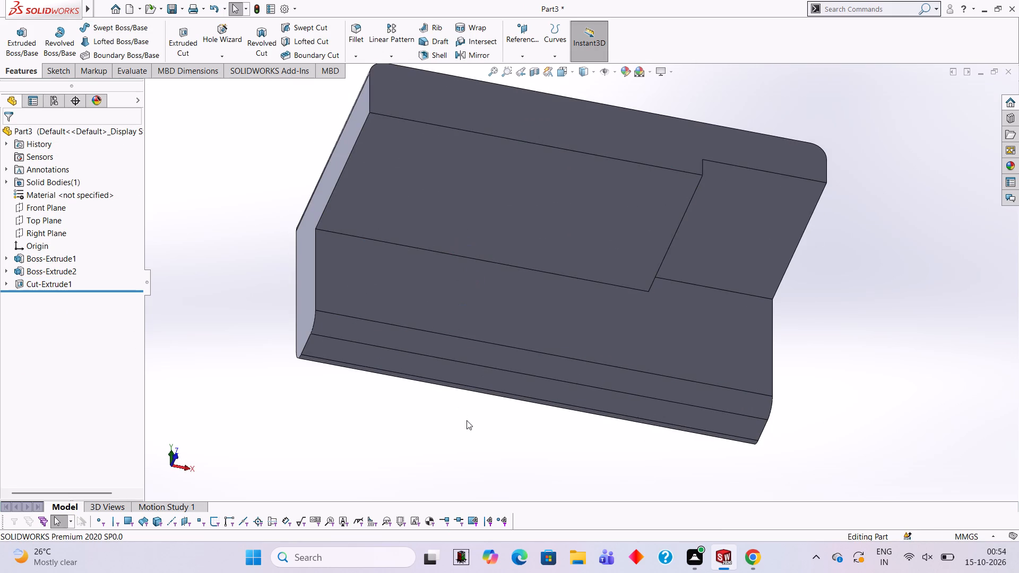
{"action": "scroll", "coordinate": [575, 344], "scroll_direction": "up", "scroll_amount": 1}
{"action": "middle_click_drag", "start_coordinate": [574, 359], "coordinate": [570, 407]}
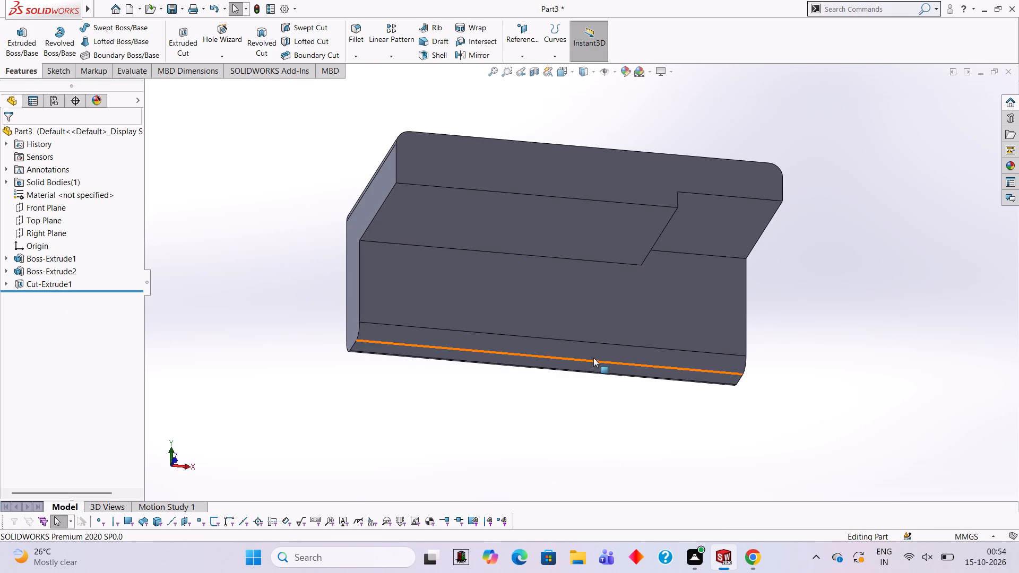
{"action": "middle_click_drag", "start_coordinate": [592, 340], "coordinate": [558, 288]}
{"action": "left_click", "coordinate": [675, 183]}
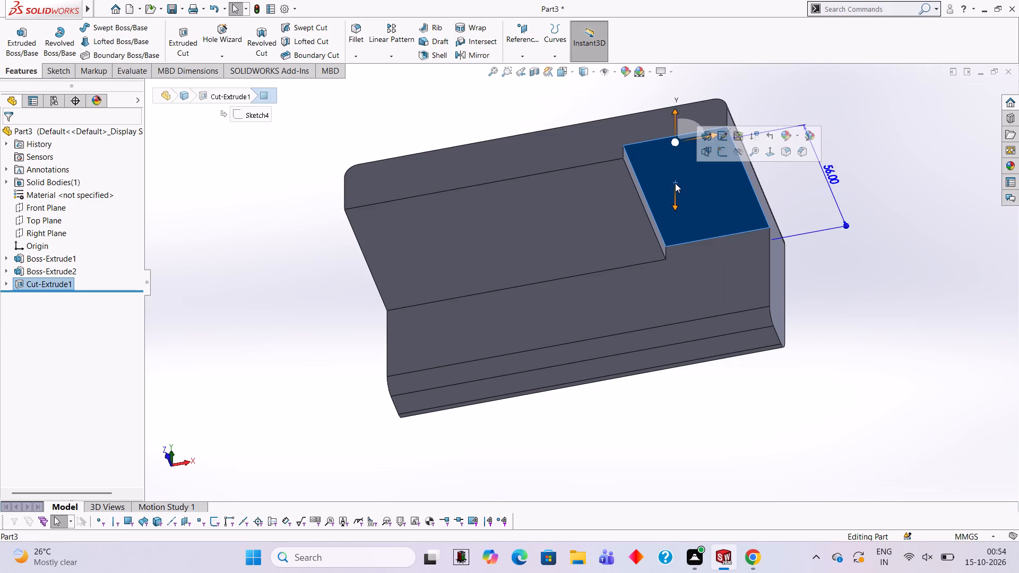
{"action": "left_click", "coordinate": [719, 151]}
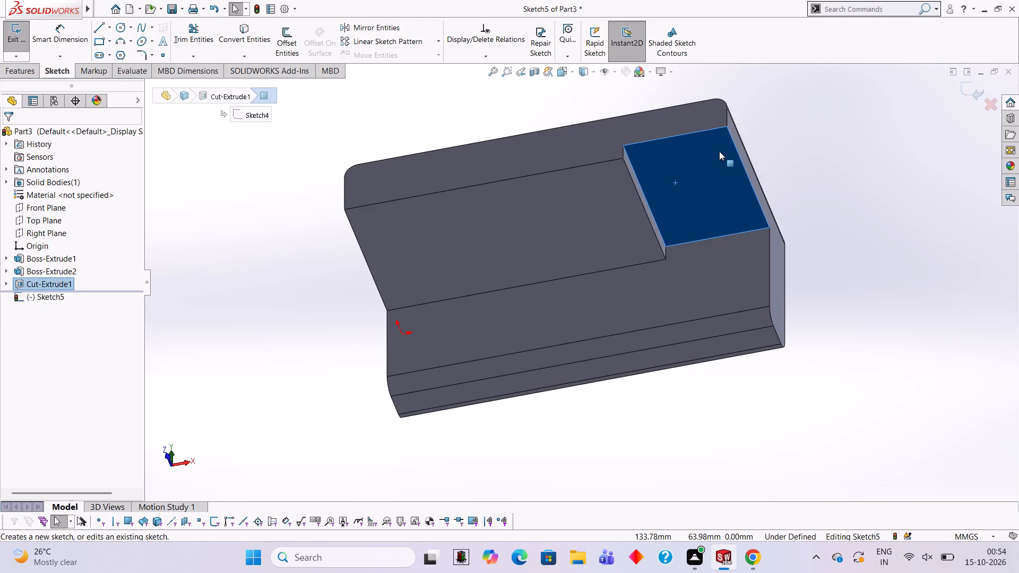
{"action": "key", "text": "ctrl+8"}
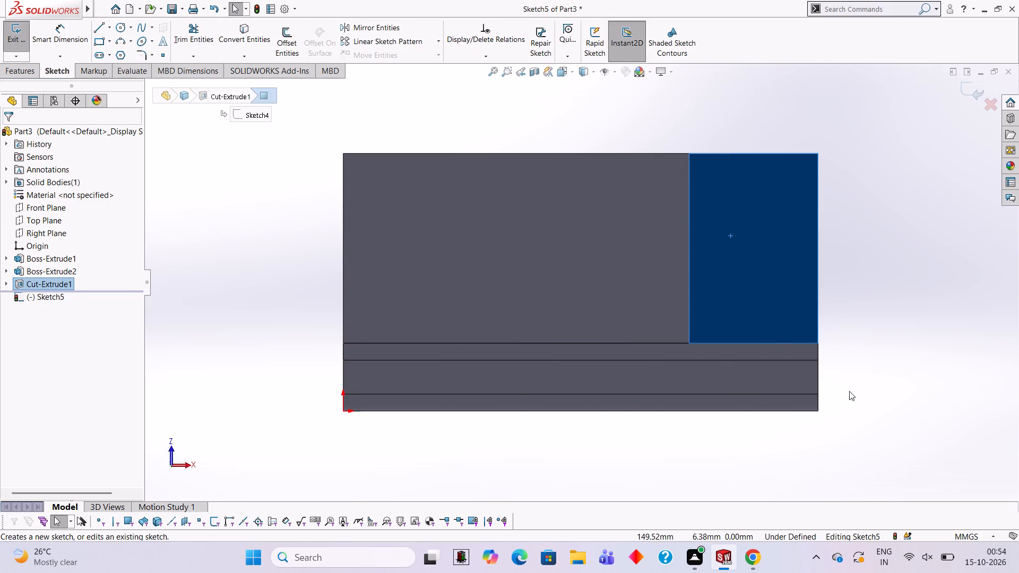
Draw a 12 mm line perpendicular into the recessed face from the midpoint of its outer 38 mm edge.
{"action": "scroll", "coordinate": [719, 281], "scroll_direction": "down", "scroll_amount": 2}
{"action": "scroll", "coordinate": [891, 281], "scroll_direction": "up", "scroll_amount": 2}
{"action": "scroll", "coordinate": [886, 276], "scroll_direction": "down", "scroll_amount": 1}
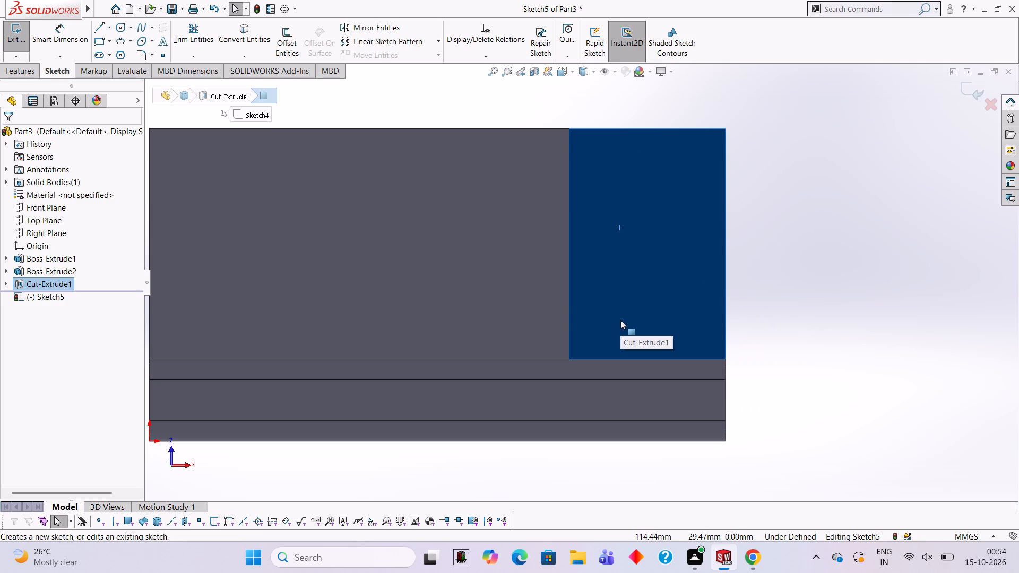
{"action": "left_click", "coordinate": [97, 24]}
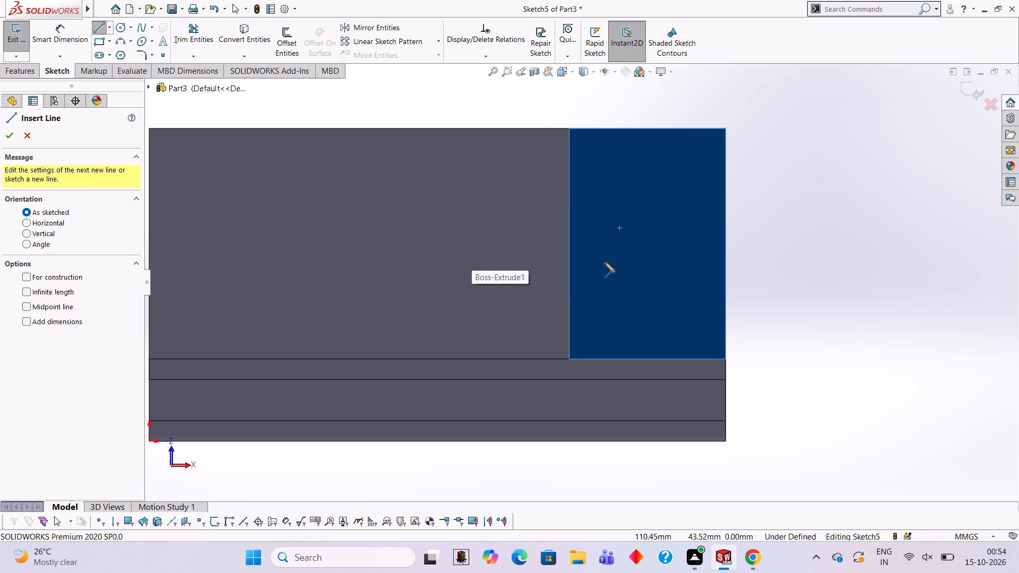
{"action": "left_click", "coordinate": [646, 129]}
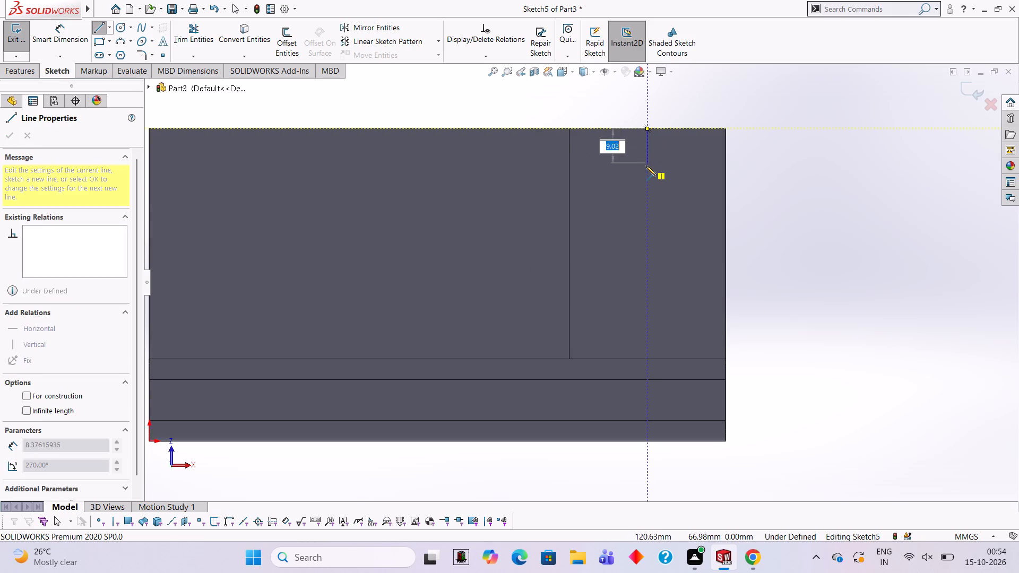
{"action": "type", "text": "12"}
{"action": "key", "text": "Return"}
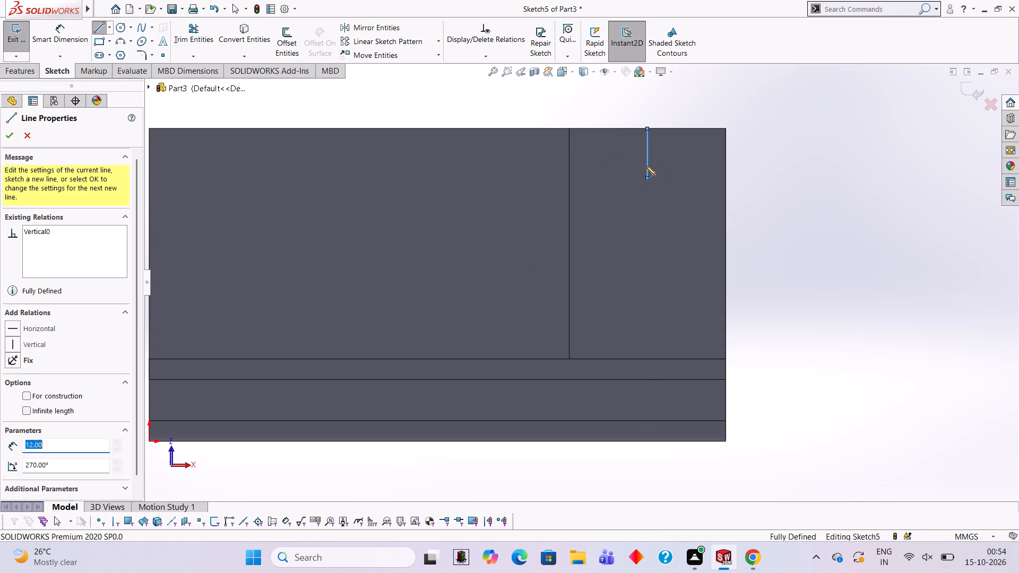
{"action": "key", "text": "Escape"}
{"action": "key", "text": "Escape"}
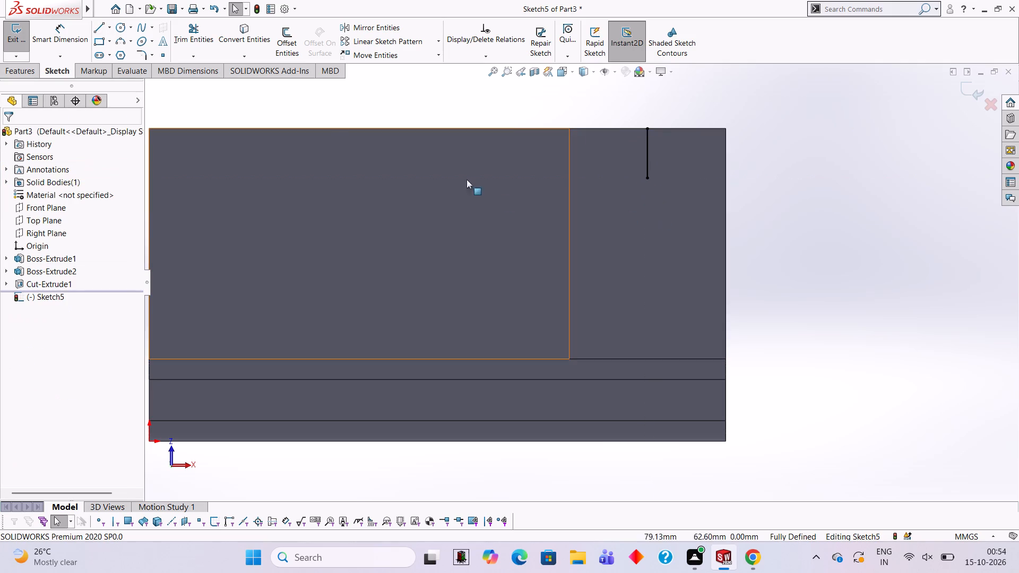
Draw a 12 mm line from the midpoint of the recessed face's edge beside the leg, pointing toward the first line.
{"action": "left_click", "coordinate": [98, 24]}
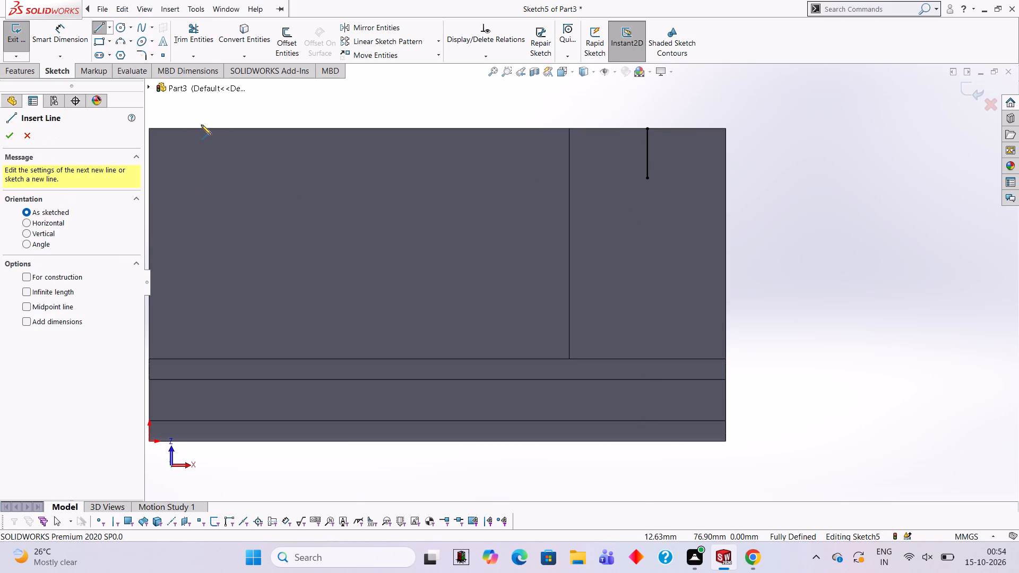
{"action": "left_click", "coordinate": [646, 358]}
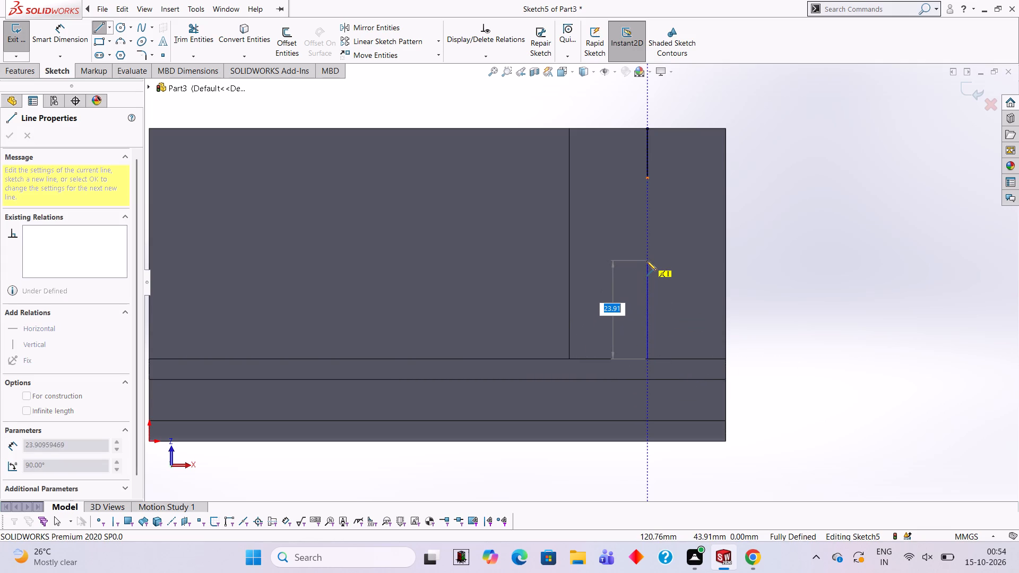
{"action": "type", "text": "12"}
{"action": "key", "text": "Return"}
{"action": "key", "text": "Escape"}
{"action": "key", "text": "Escape"}
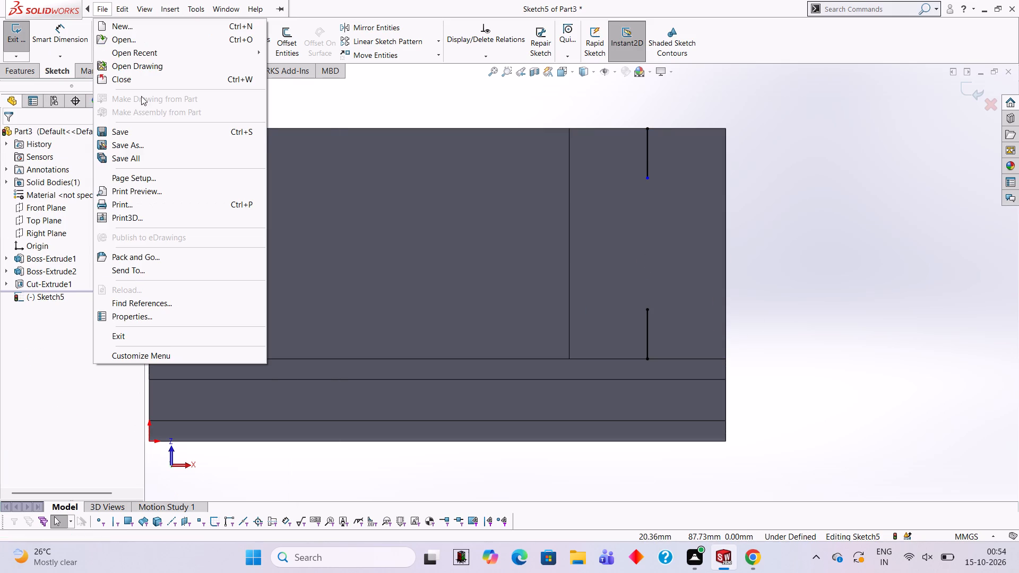
{"action": "left_click", "coordinate": [303, 112]}
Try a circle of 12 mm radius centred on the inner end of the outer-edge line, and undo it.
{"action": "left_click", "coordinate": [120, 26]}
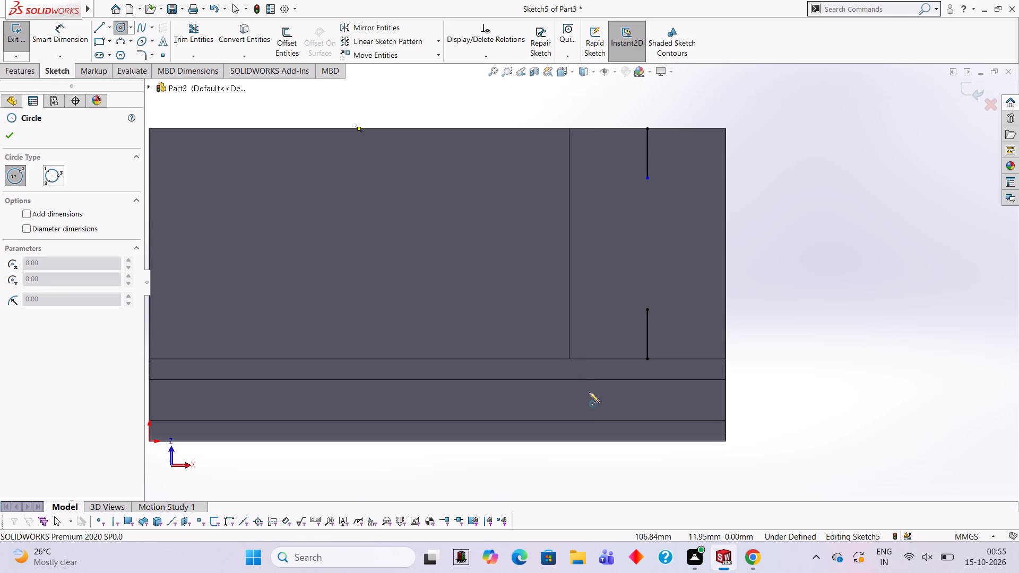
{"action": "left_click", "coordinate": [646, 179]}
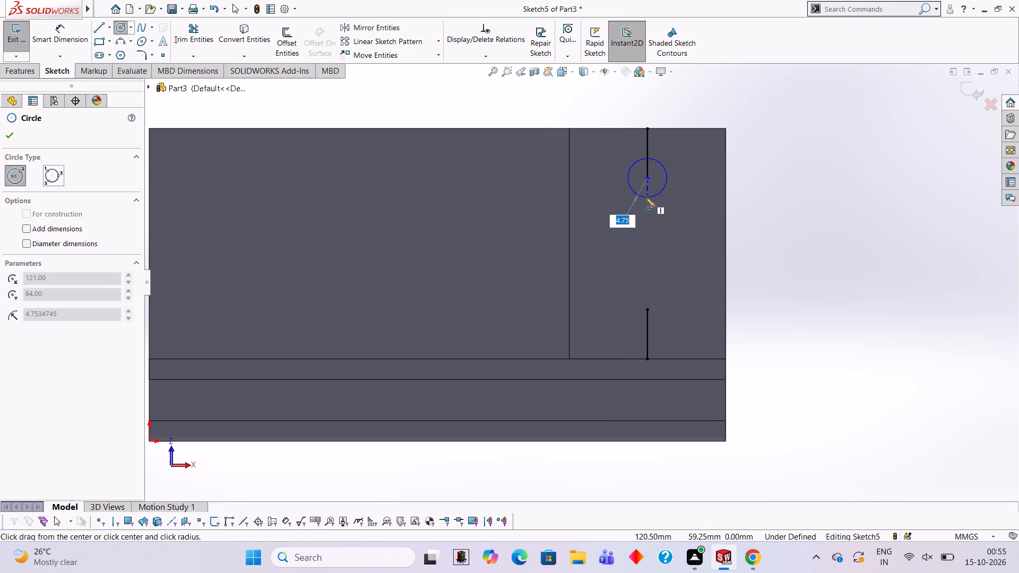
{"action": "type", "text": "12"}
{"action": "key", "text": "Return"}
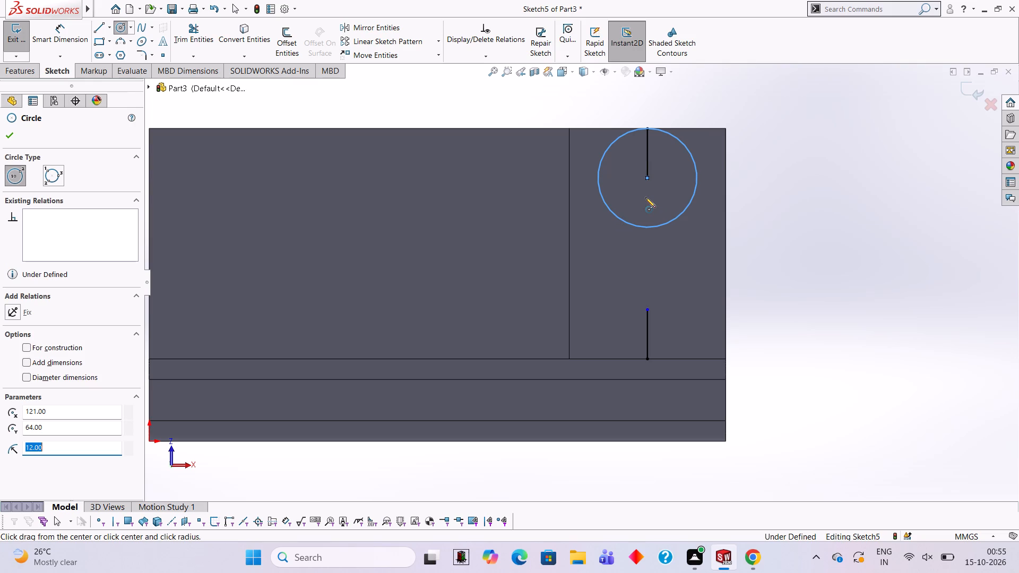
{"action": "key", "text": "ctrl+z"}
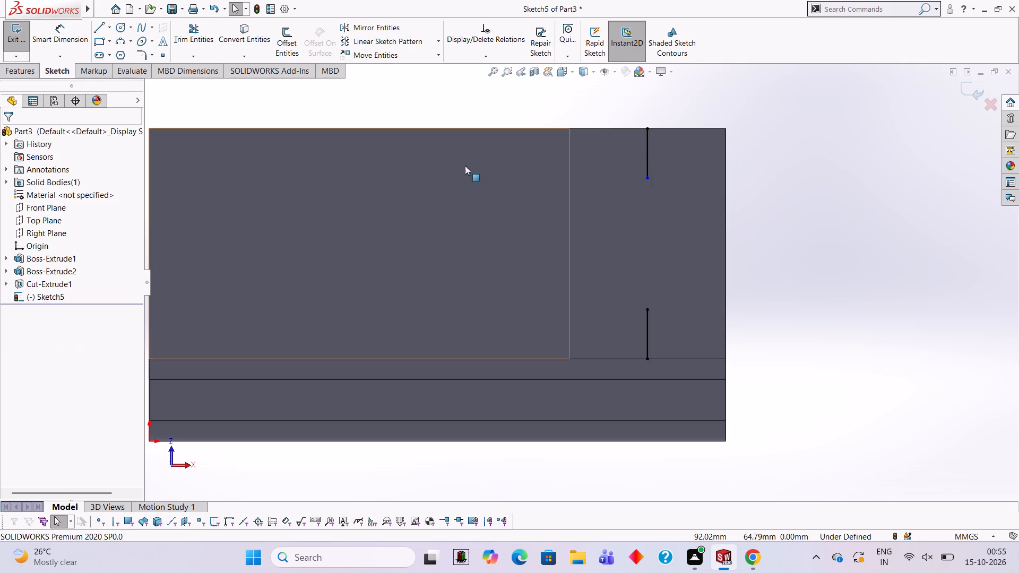
Draw a dimensioned circle of 12 mm diameter centred on the inner end of the outer-edge line, with diameter dimensions enabled.
{"action": "left_click", "coordinate": [120, 23]}
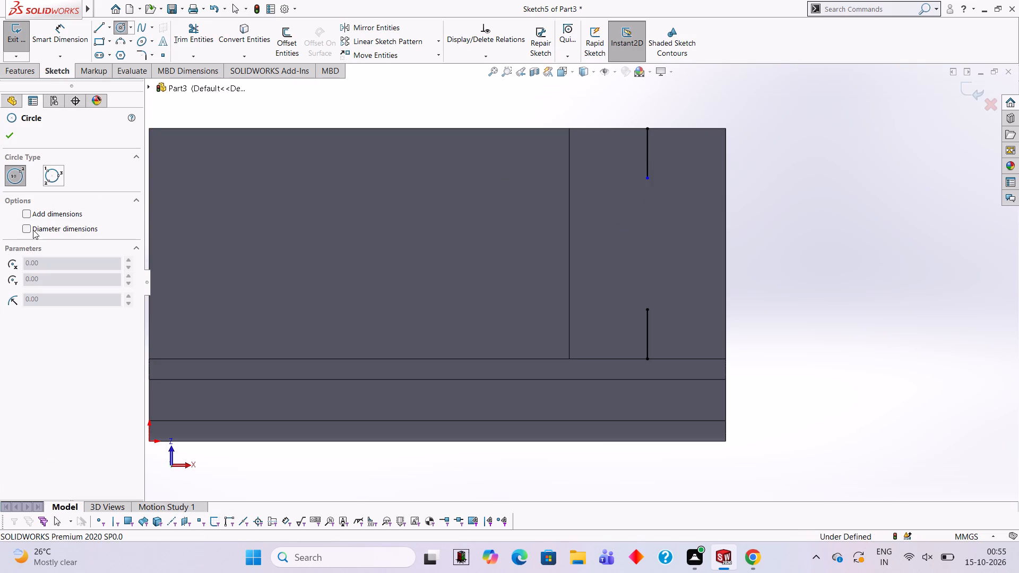
{"action": "left_click", "coordinate": [22, 215]}
{"action": "left_click", "coordinate": [25, 227]}
{"action": "left_click", "coordinate": [649, 181]}
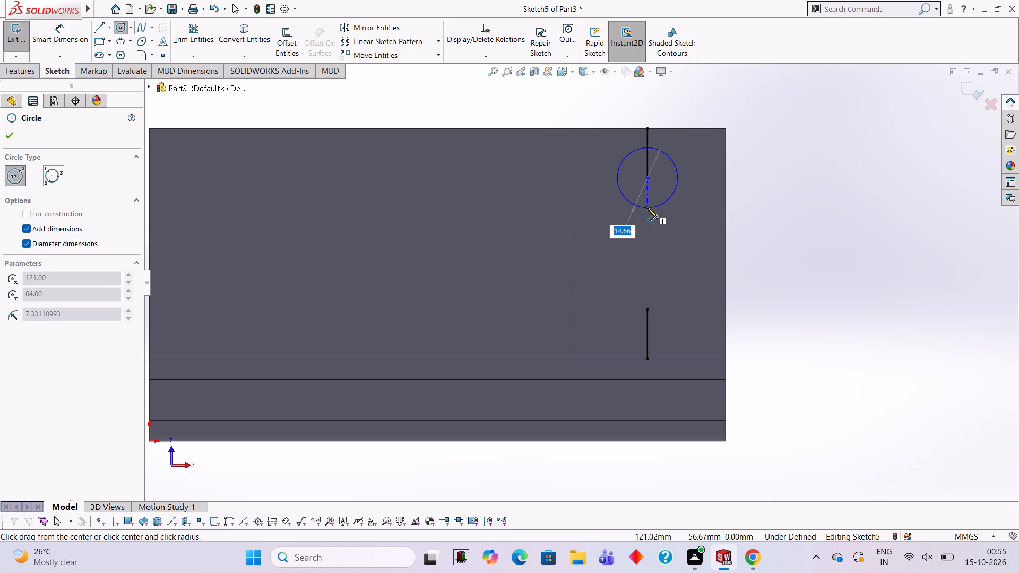
{"action": "type", "text": "12"}
{"action": "key", "text": "Return"}
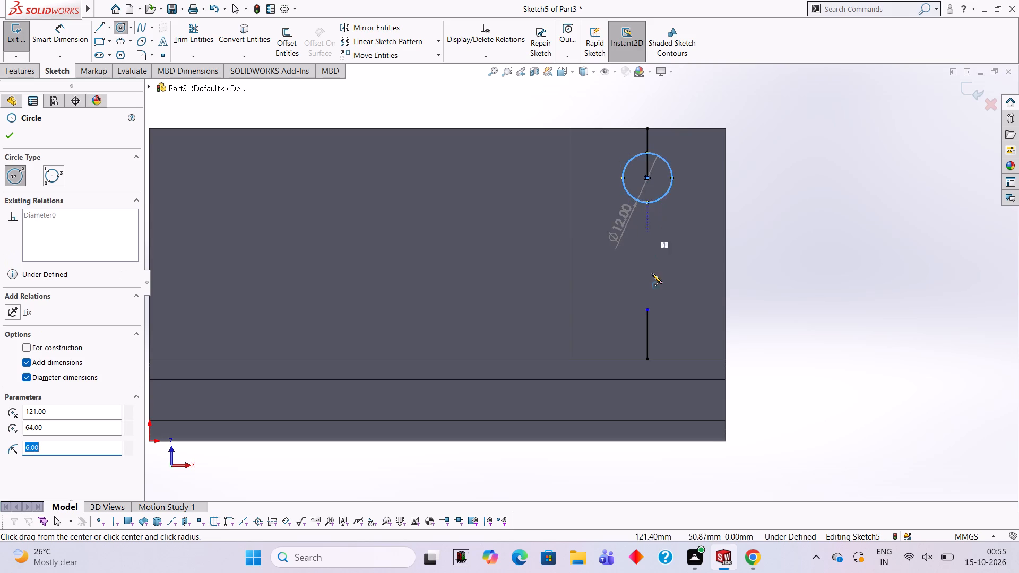
Draw a dimensioned circle of 12 mm diameter centred on the inner end of the leg-side line.
{"action": "left_click", "coordinate": [646, 309]}
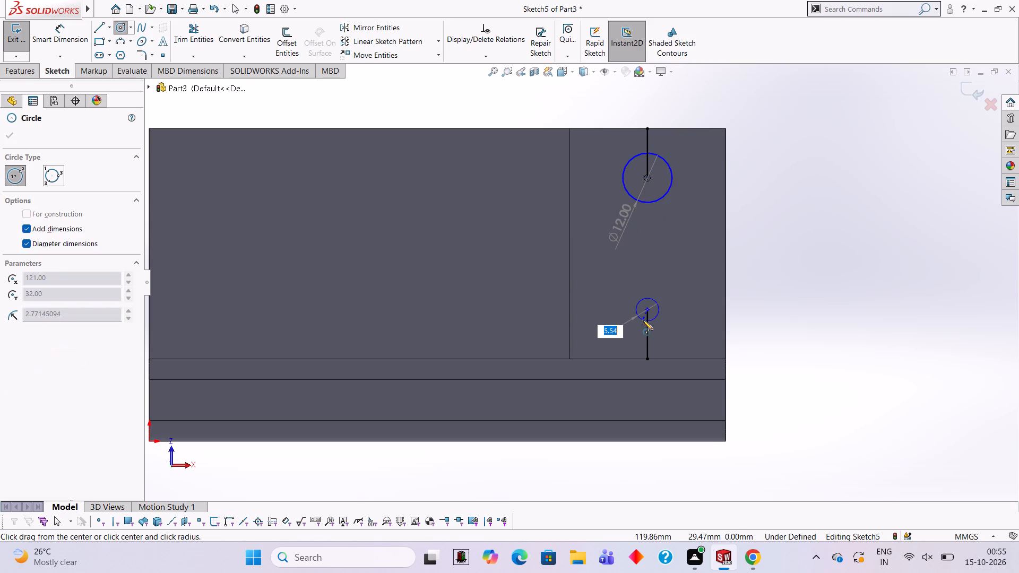
{"action": "type", "text": "12"}
{"action": "key", "text": "Return"}
{"action": "key", "text": "Escape"}
{"action": "key", "text": "Escape"}
{"action": "key", "text": "Escape"}
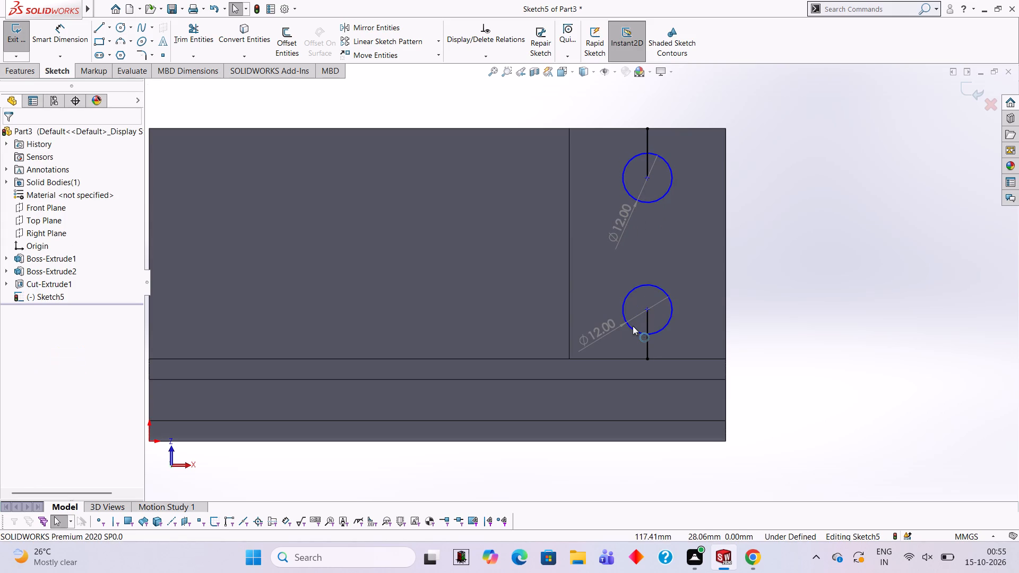
{"action": "key", "text": "Escape"}
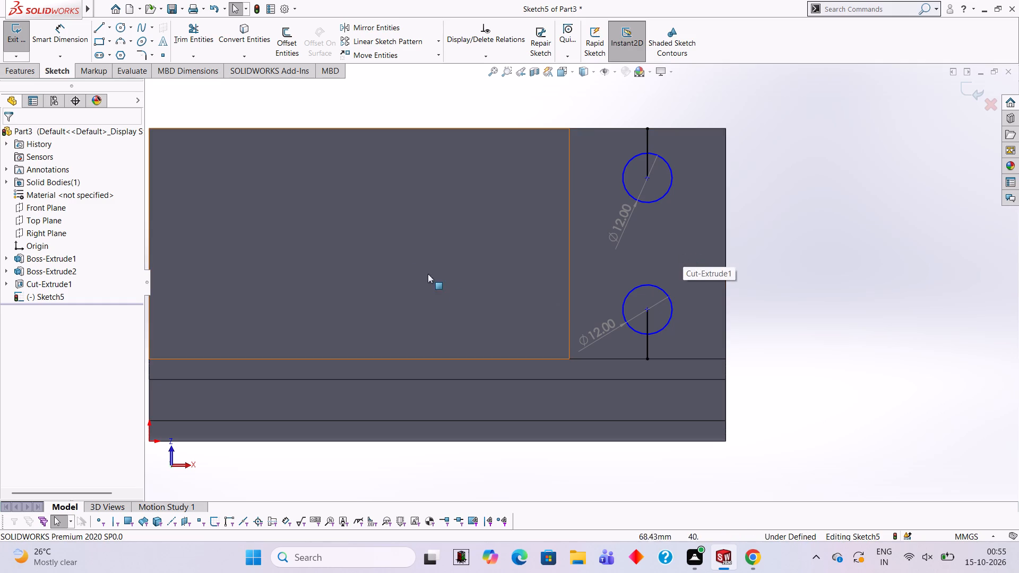
{"action": "key", "text": "Escape"}
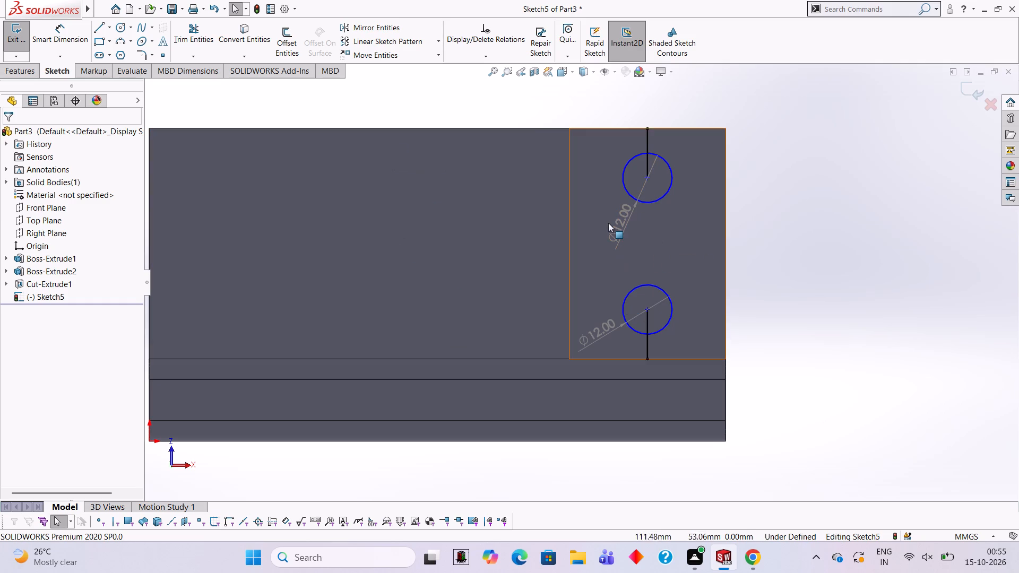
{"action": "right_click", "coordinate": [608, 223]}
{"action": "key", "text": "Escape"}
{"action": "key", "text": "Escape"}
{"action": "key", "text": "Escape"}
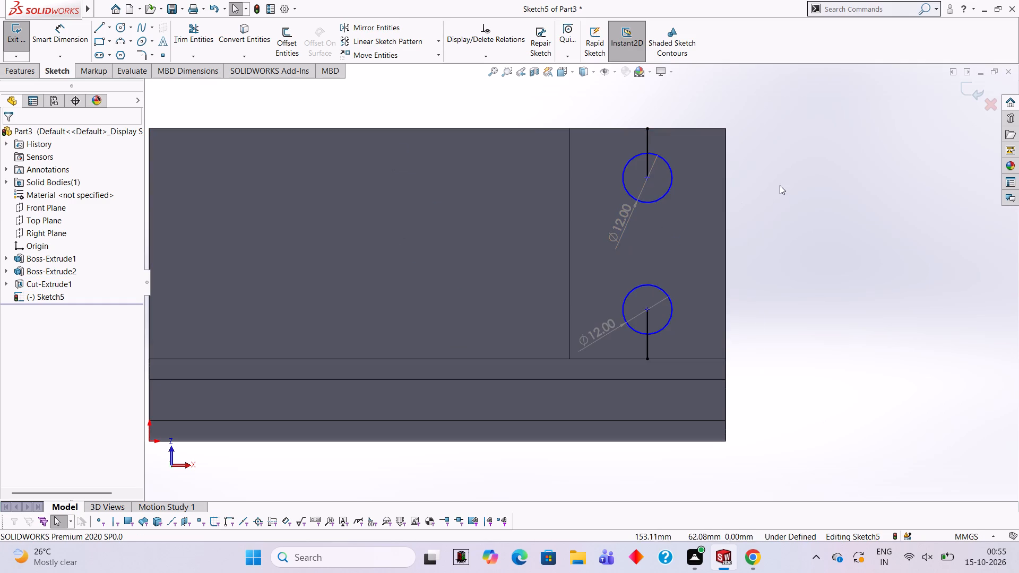
Delete the driven diameter dimensions of both circles.
{"action": "right_click", "coordinate": [617, 221]}
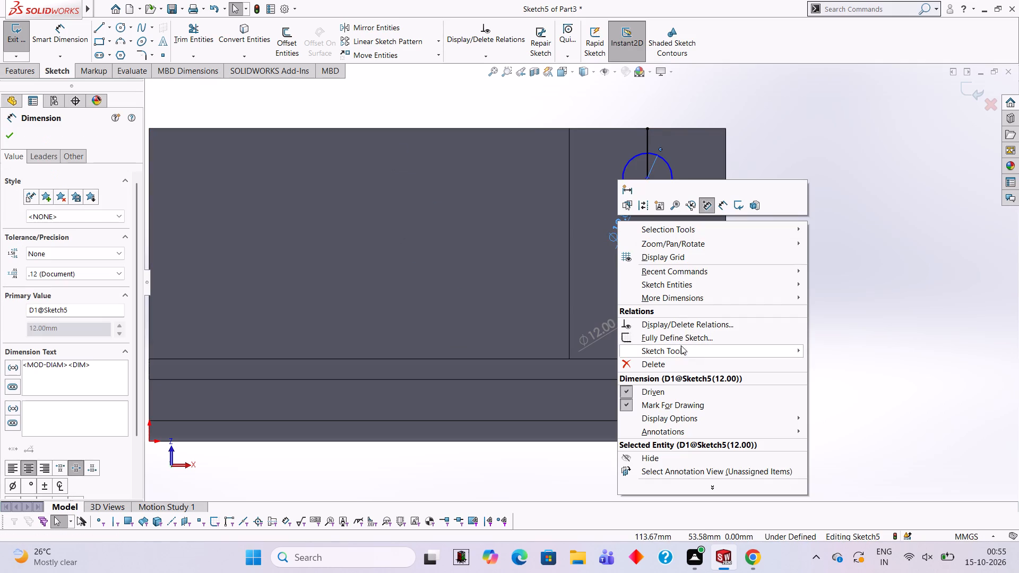
{"action": "left_click", "coordinate": [684, 366]}
{"action": "right_click", "coordinate": [606, 325]}
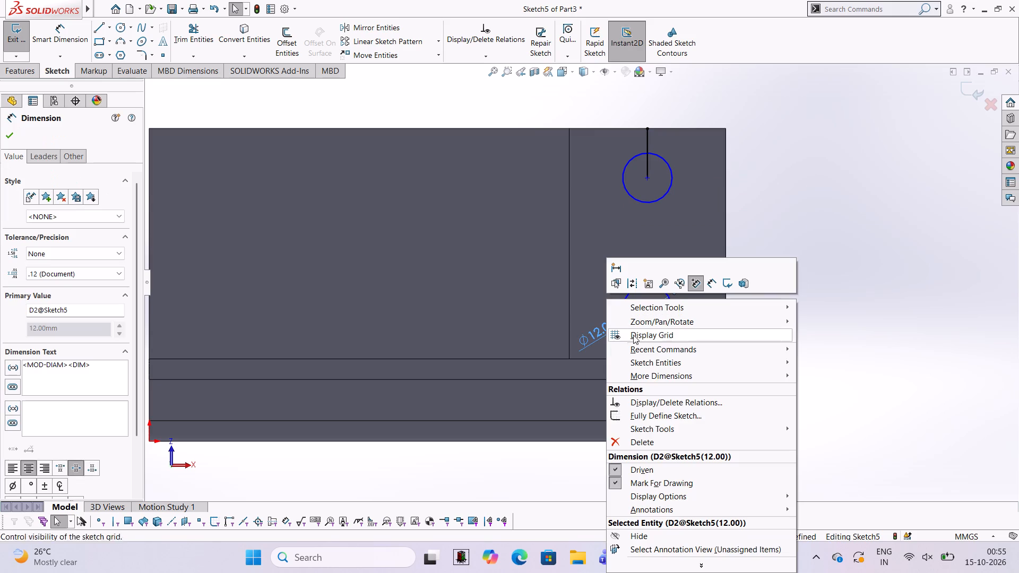
{"action": "left_click", "coordinate": [655, 447]}
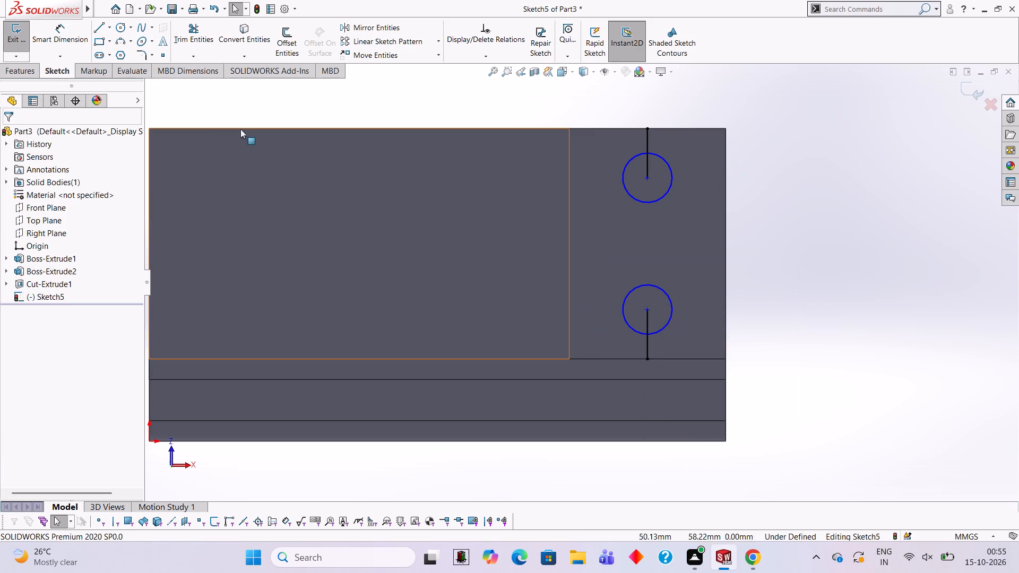
Add driving 12 mm diameter dimensions to both circles, placed outside the part.
{"action": "left_click", "coordinate": [61, 39]}
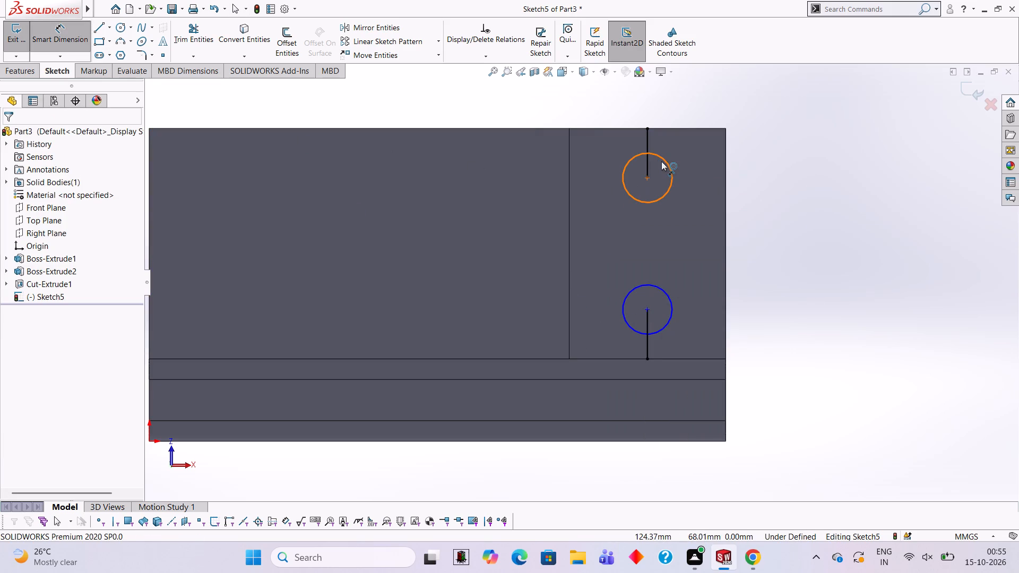
{"action": "left_click", "coordinate": [667, 159]}
{"action": "left_click", "coordinate": [753, 97]}
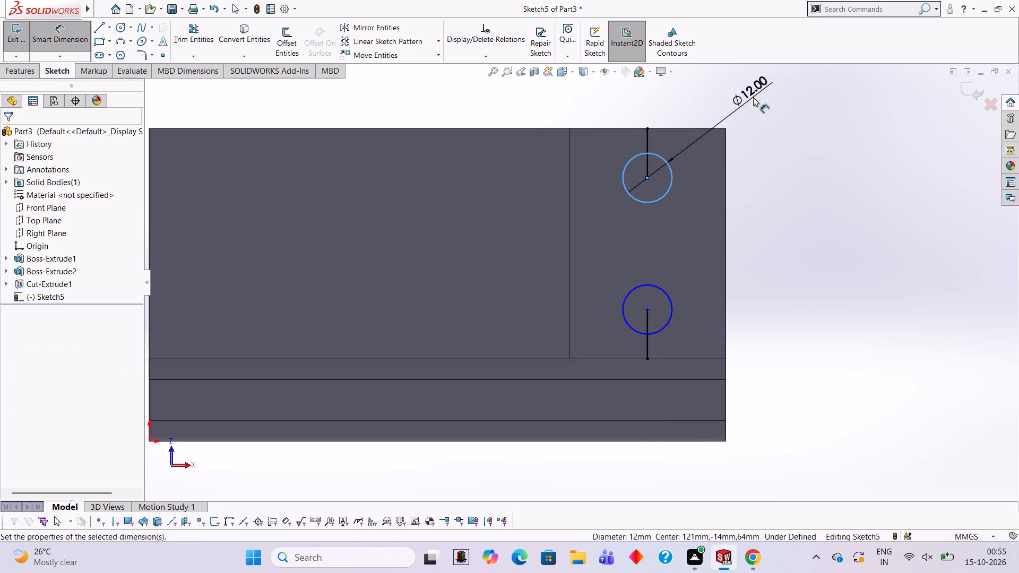
{"action": "left_click", "coordinate": [705, 81]}
{"action": "left_click", "coordinate": [819, 220]}
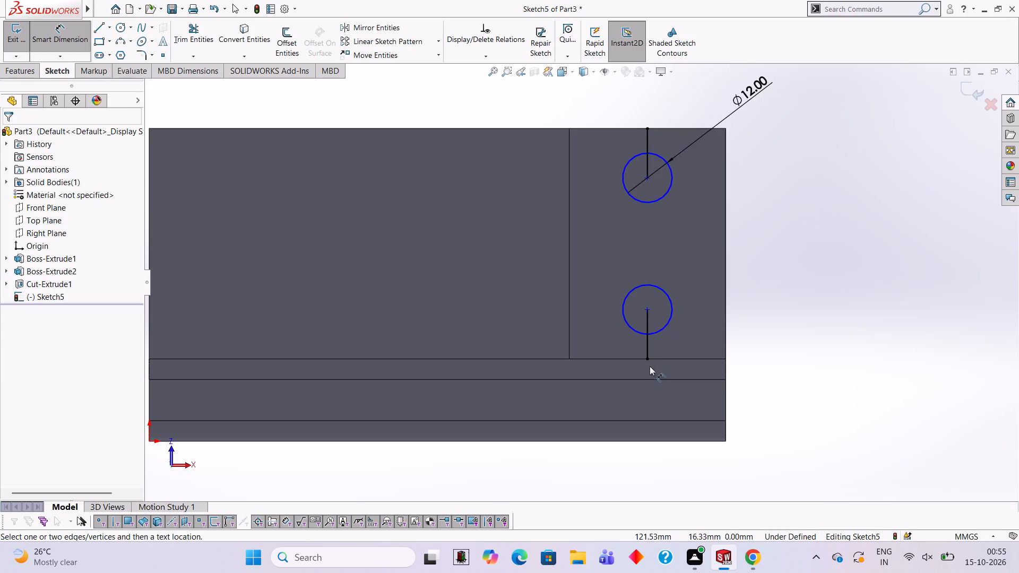
{"action": "left_click", "coordinate": [671, 305]}
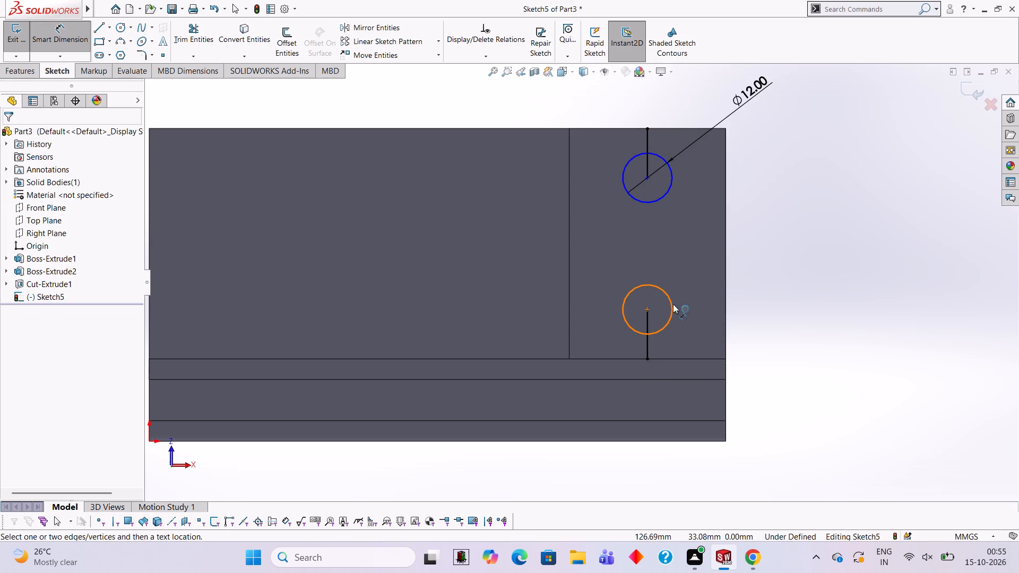
{"action": "left_click", "coordinate": [789, 335]}
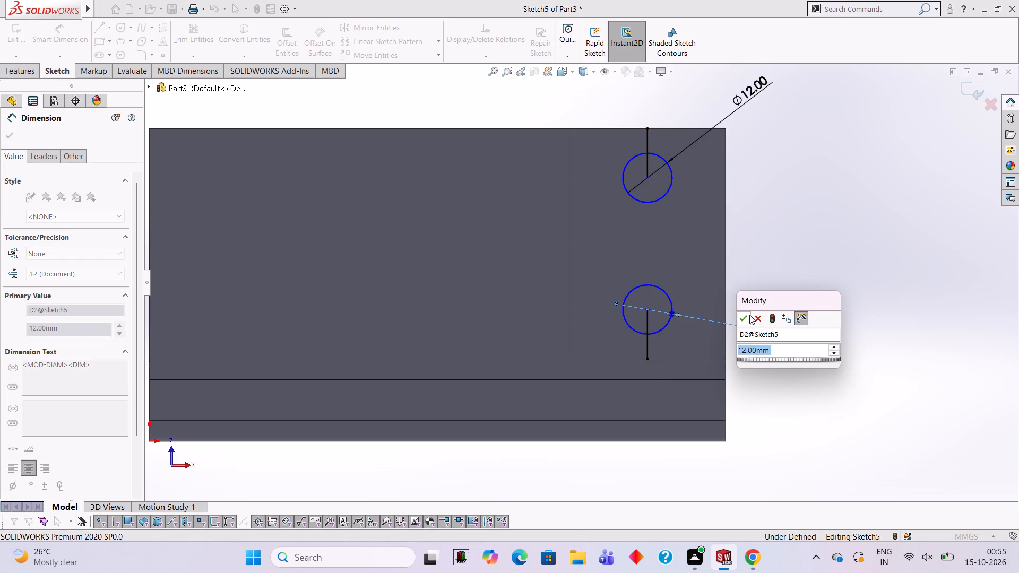
{"action": "left_click", "coordinate": [745, 316]}
{"action": "left_click", "coordinate": [768, 285]}
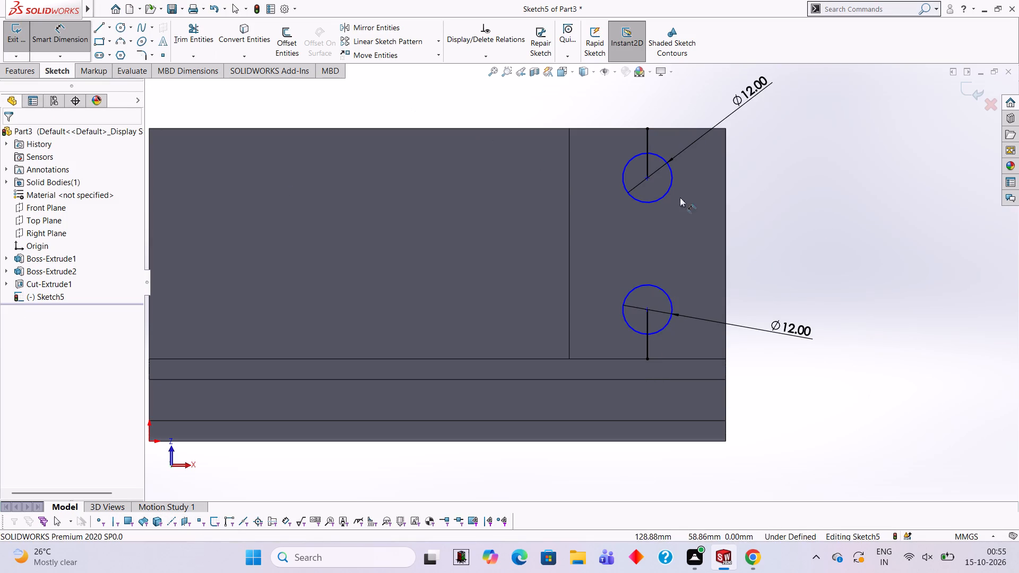
Dimension the distance between the two circle centres, placing the dimension beyond the part's end.
{"action": "left_click", "coordinate": [648, 177]}
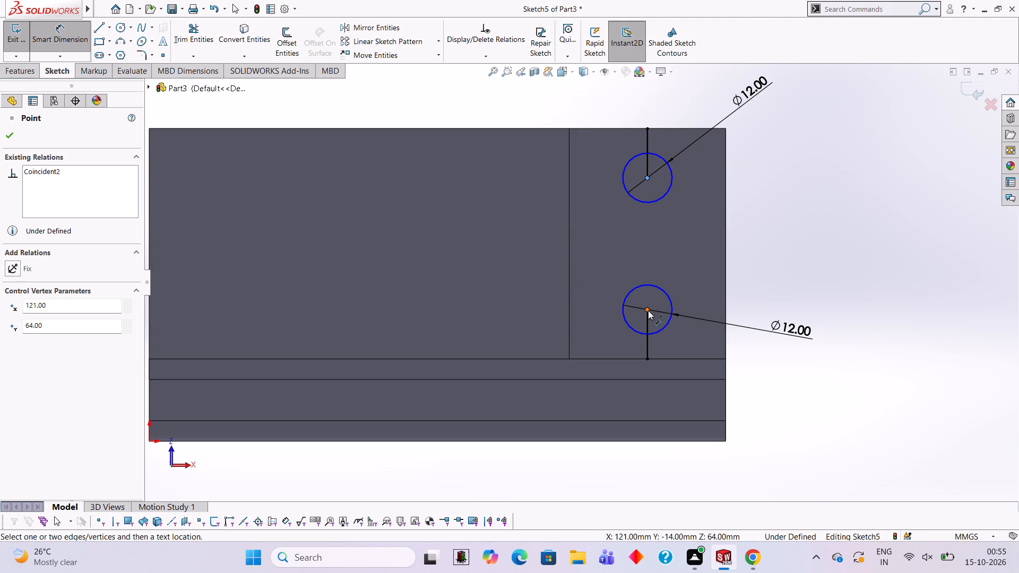
{"action": "left_click", "coordinate": [648, 310]}
{"action": "left_click", "coordinate": [785, 246]}
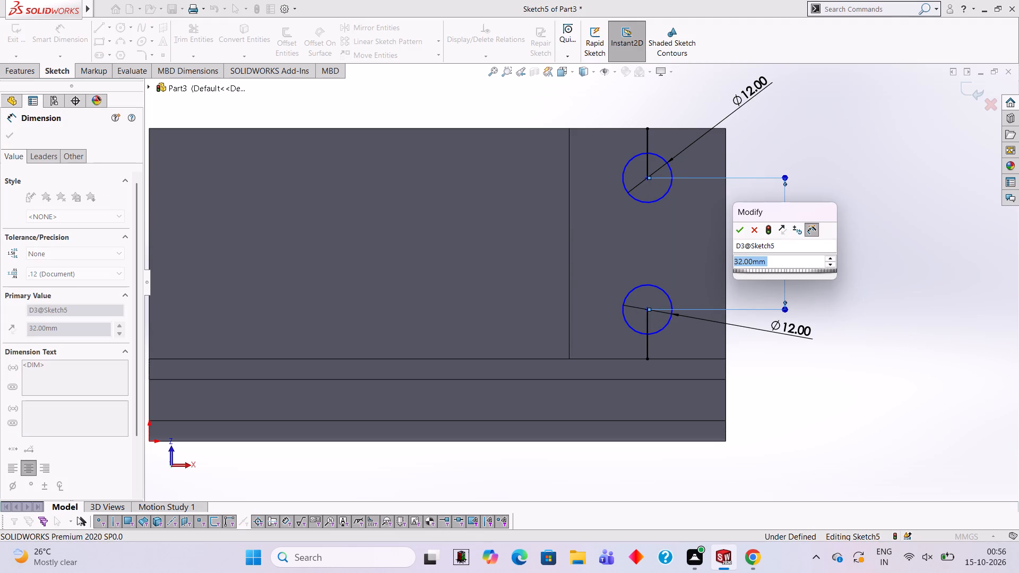
{"action": "left_click", "coordinate": [740, 226]}
{"action": "double_click", "coordinate": [814, 179]}
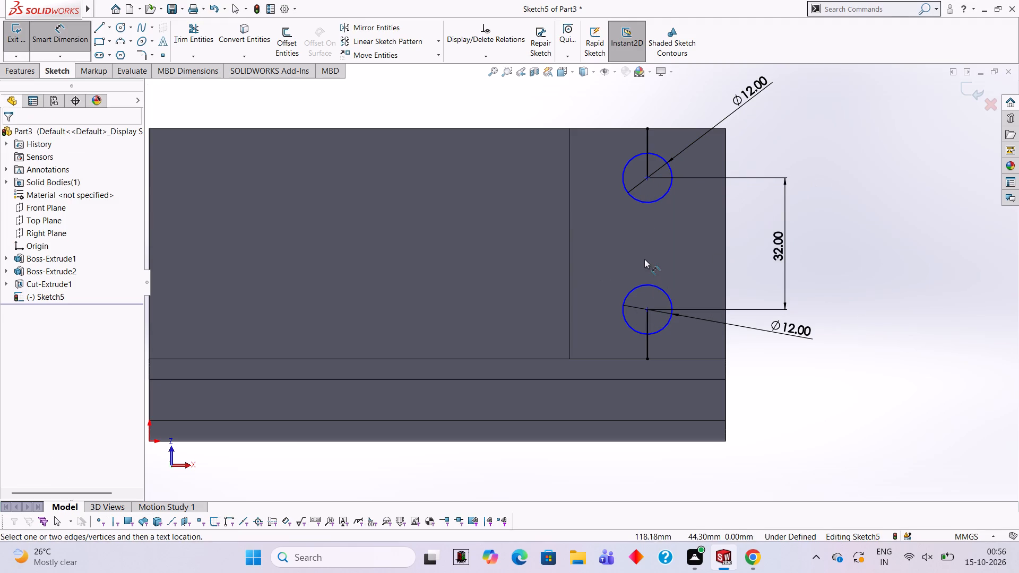
Draw two parallel 32 mm lines joining the matching side points of the two circles to outline a slot.
{"action": "scroll", "coordinate": [645, 259], "scroll_direction": "up", "scroll_amount": 2}
{"action": "scroll", "coordinate": [645, 258], "scroll_direction": "down", "scroll_amount": 2}
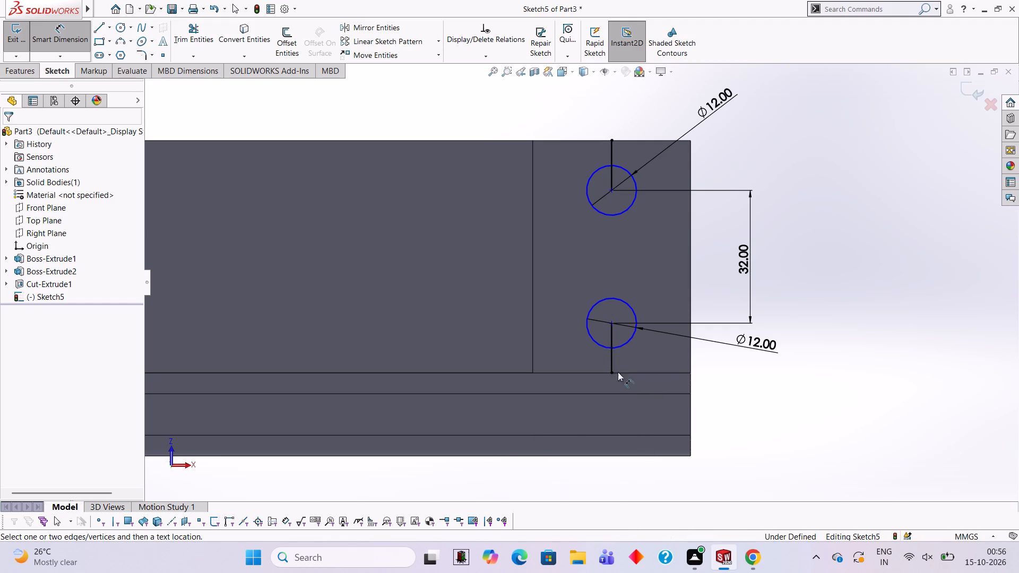
{"action": "left_click", "coordinate": [94, 30]}
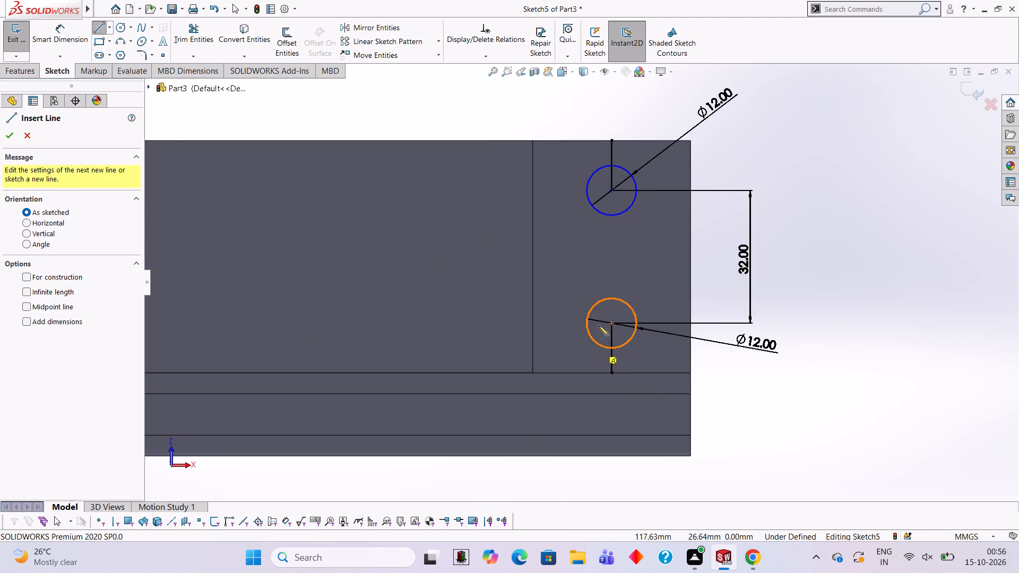
{"action": "left_click", "coordinate": [586, 191]}
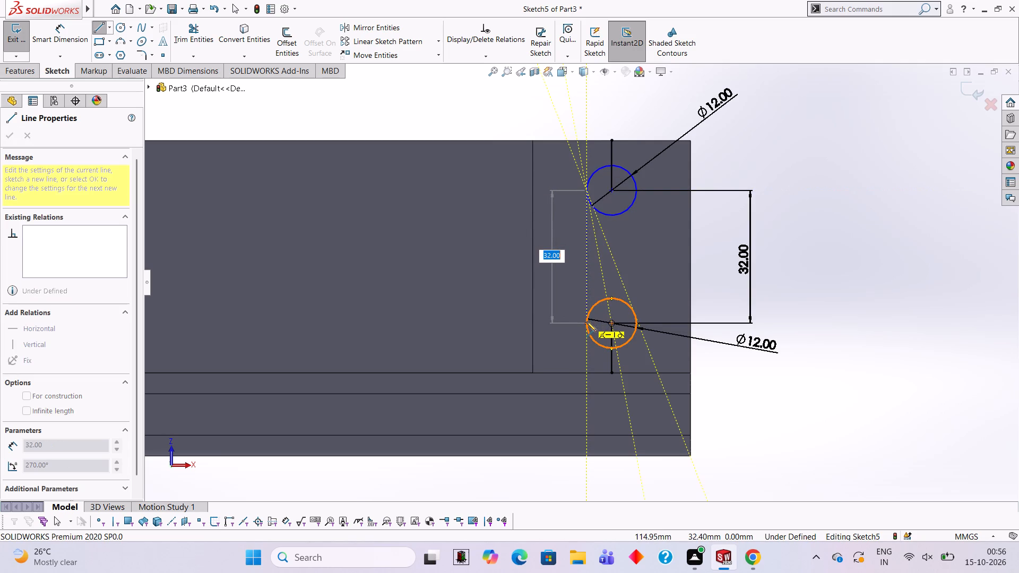
{"action": "left_click", "coordinate": [586, 323]}
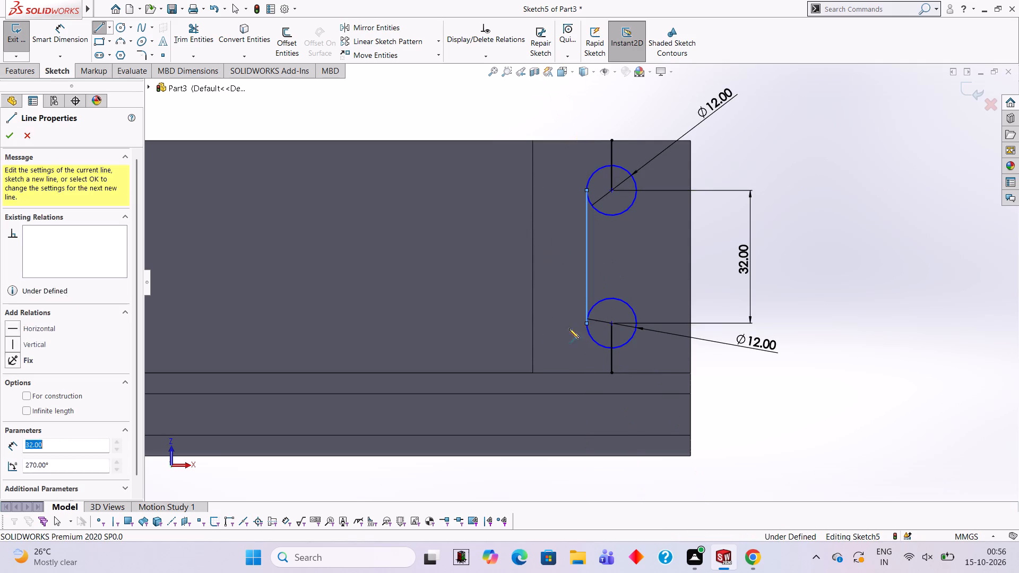
{"action": "key", "text": "Escape"}
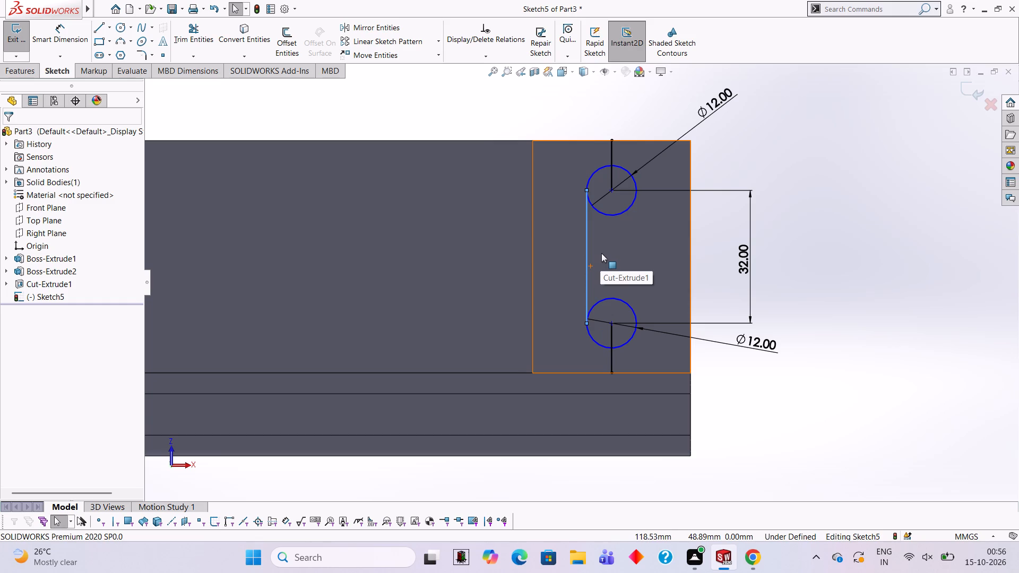
{"action": "left_click", "coordinate": [101, 33]}
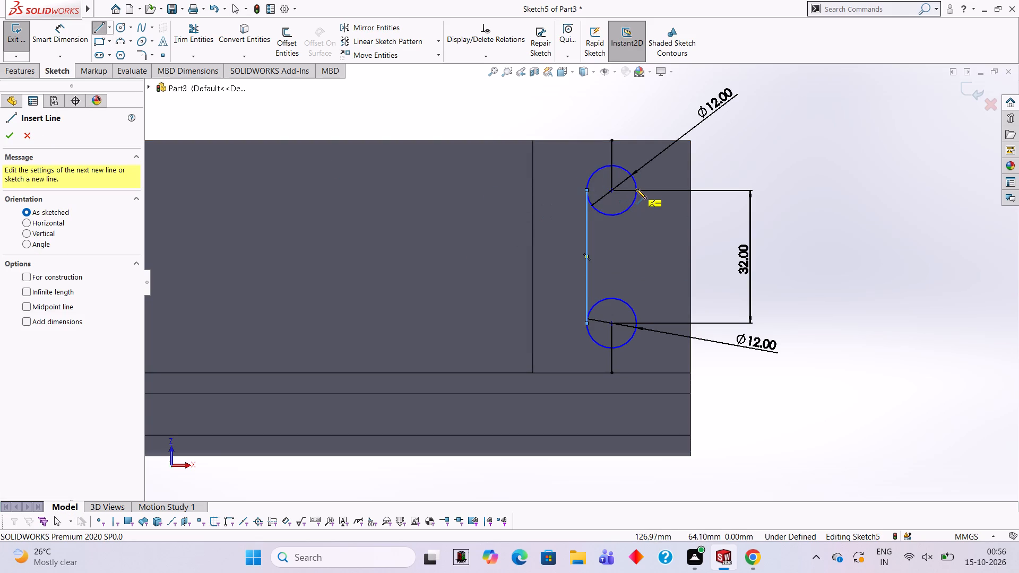
{"action": "left_click", "coordinate": [635, 189]}
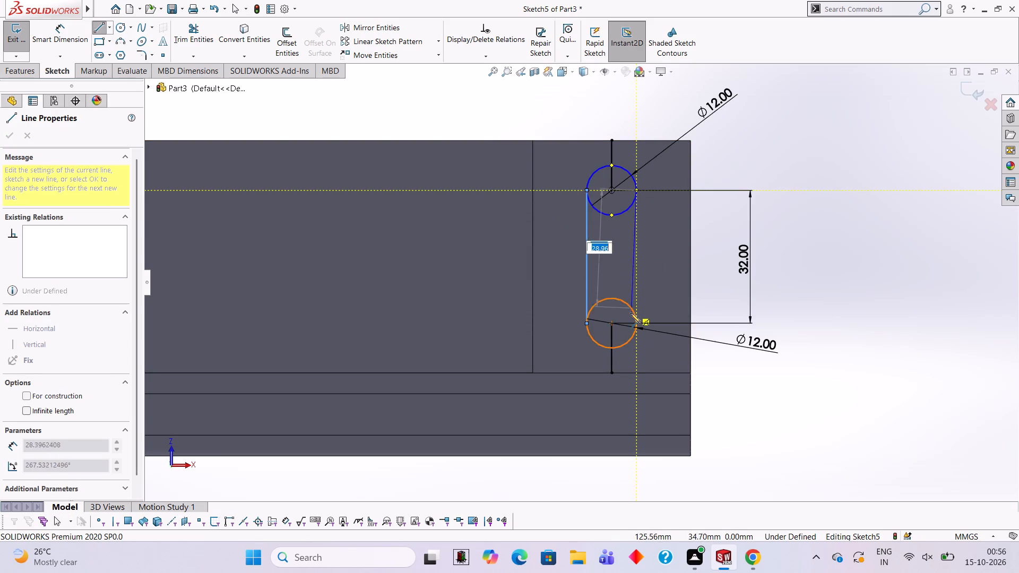
{"action": "left_click", "coordinate": [637, 326]}
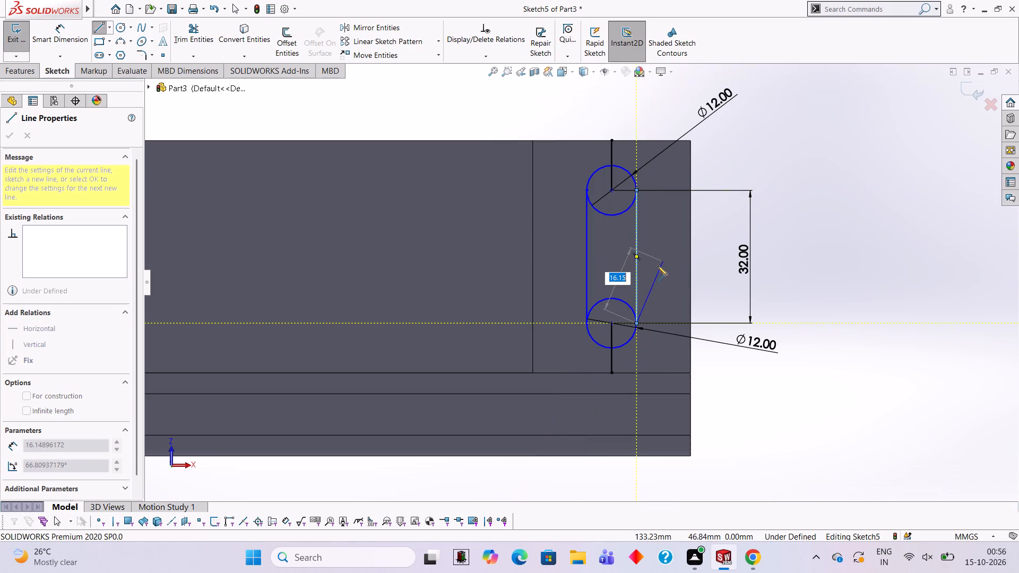
{"action": "key", "text": "Escape"}
{"action": "key", "text": "Escape"}
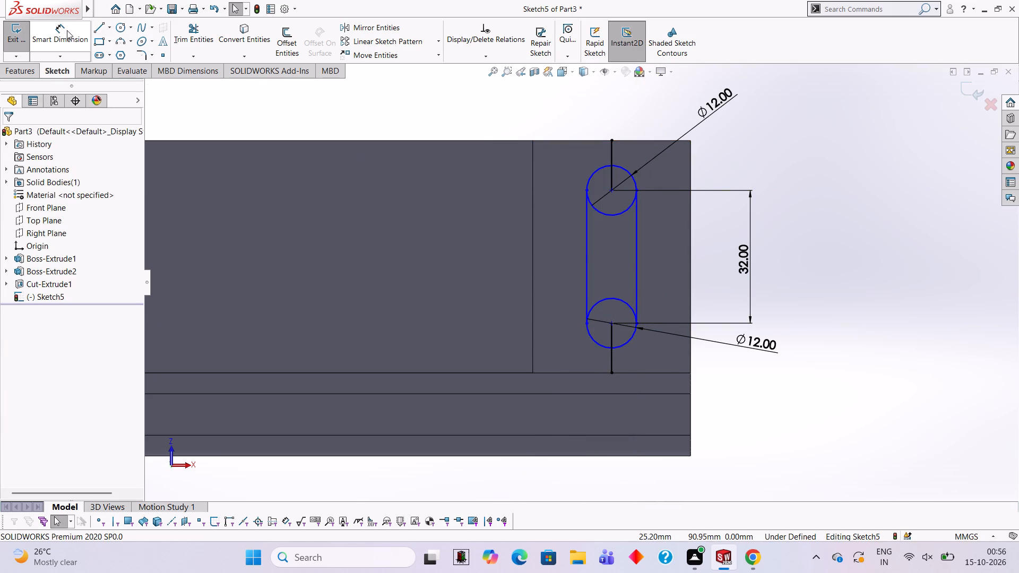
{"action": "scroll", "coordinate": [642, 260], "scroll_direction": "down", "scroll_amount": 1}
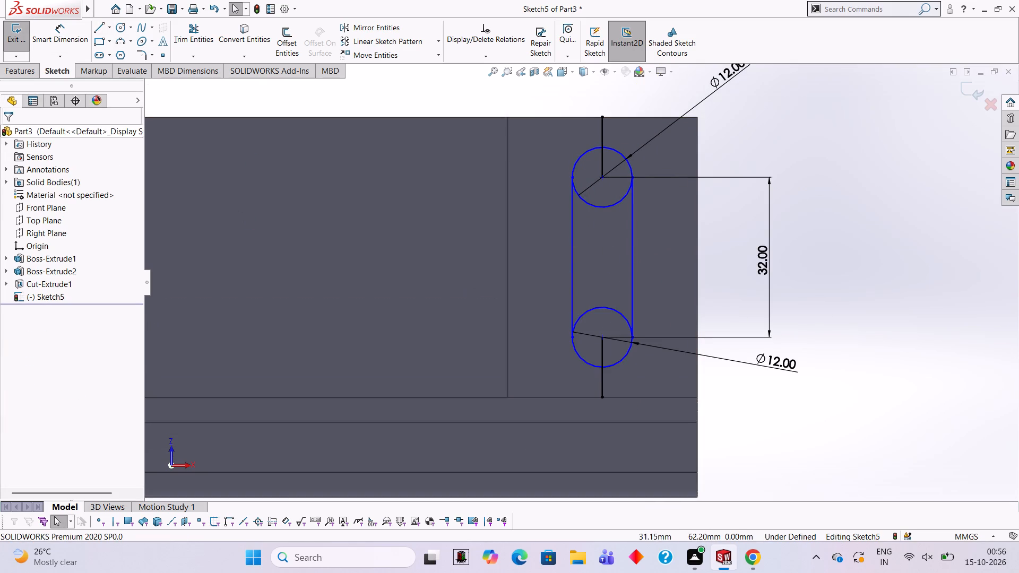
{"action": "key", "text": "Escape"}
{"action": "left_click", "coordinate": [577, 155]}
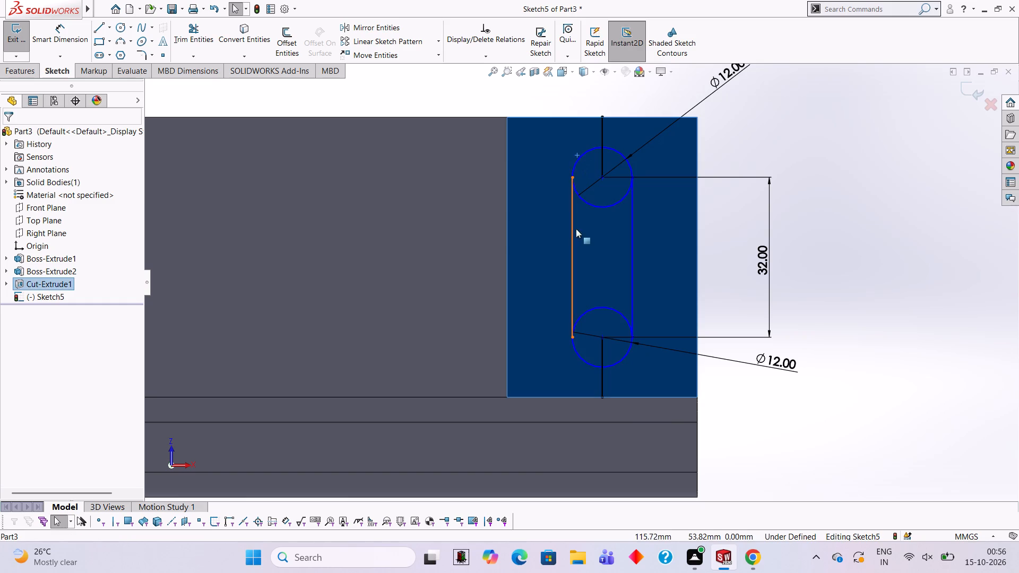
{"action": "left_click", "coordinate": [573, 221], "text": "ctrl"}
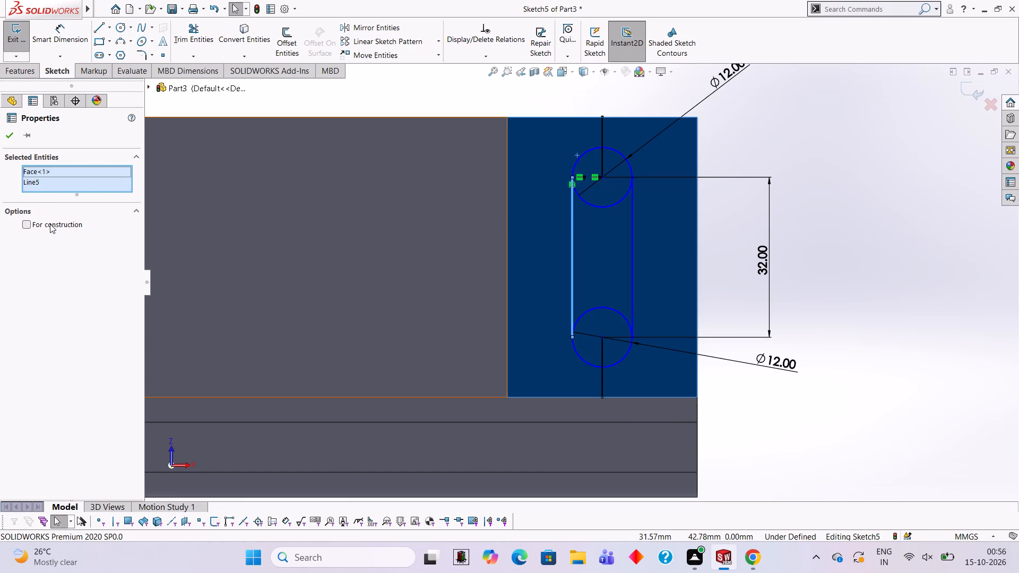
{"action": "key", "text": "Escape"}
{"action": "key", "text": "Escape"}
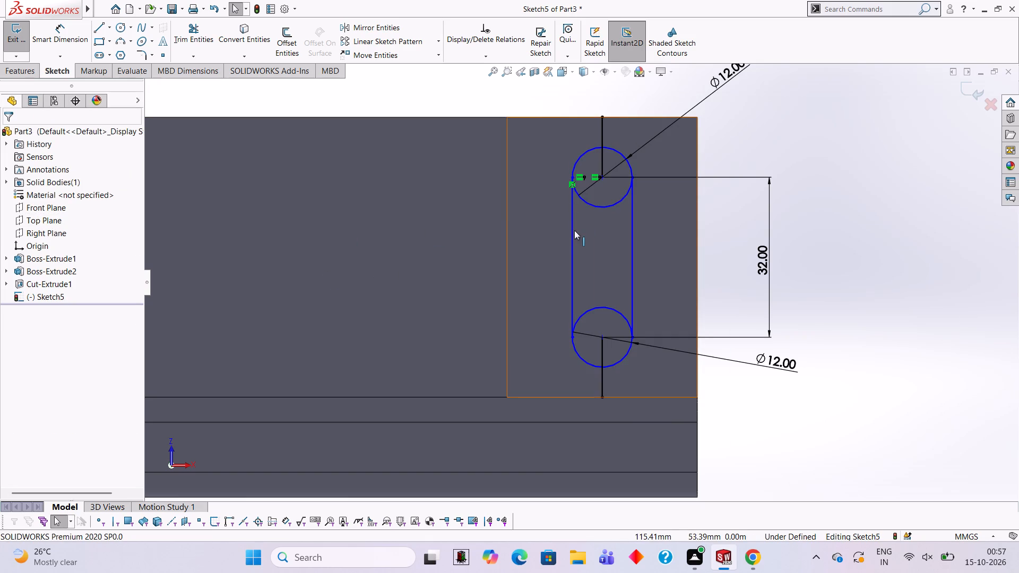
Add a tangent relation between the outer-edge circle and the slot line nearer the recess's inner step edge.
{"action": "left_click", "coordinate": [573, 231]}
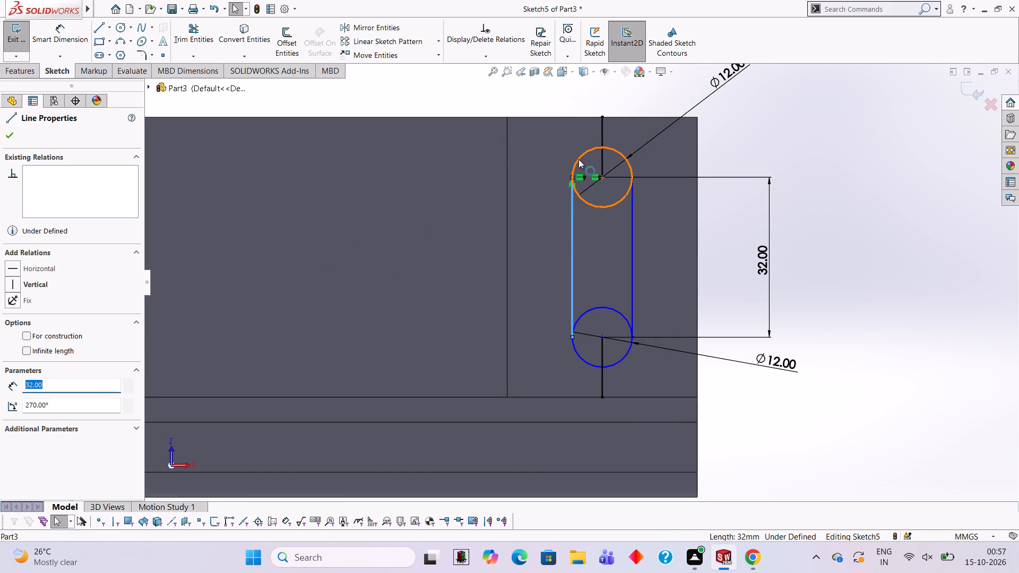
{"action": "left_click", "coordinate": [578, 159], "text": "ctrl"}
{"action": "left_click", "coordinate": [37, 325], "text": "ctrl"}
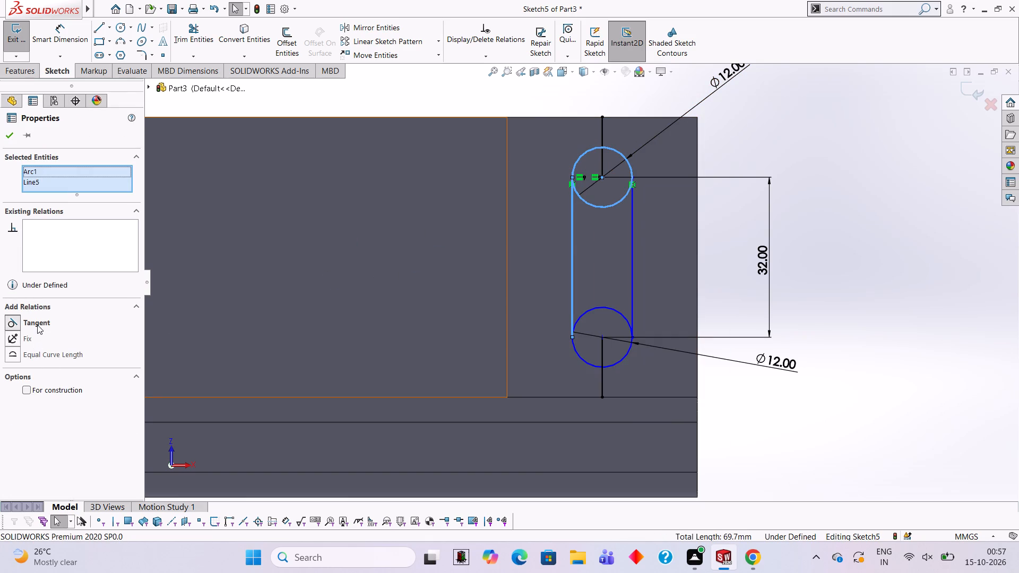
{"action": "left_click", "coordinate": [37, 325], "text": "ctrl"}
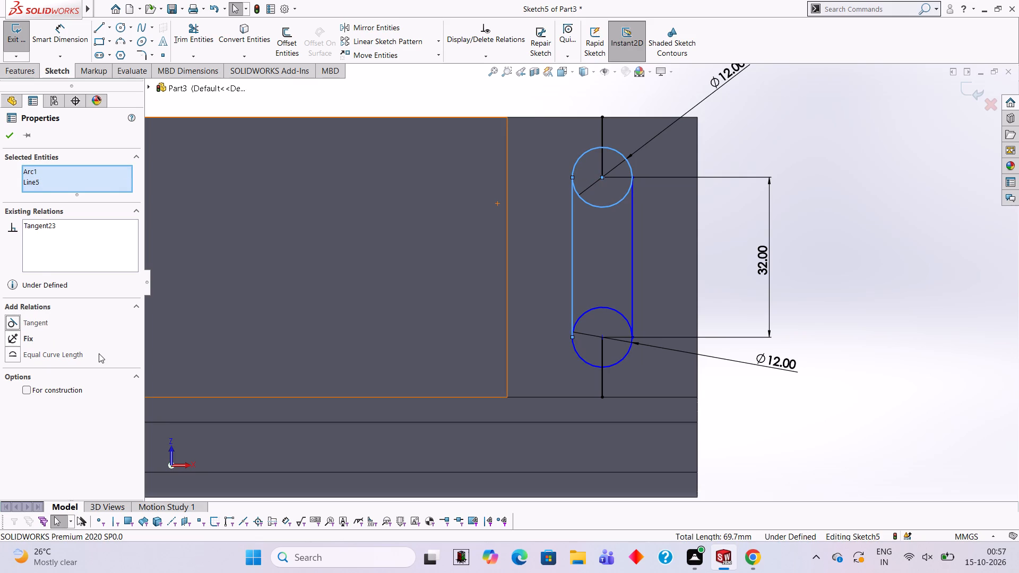
{"action": "key", "text": "Escape"}
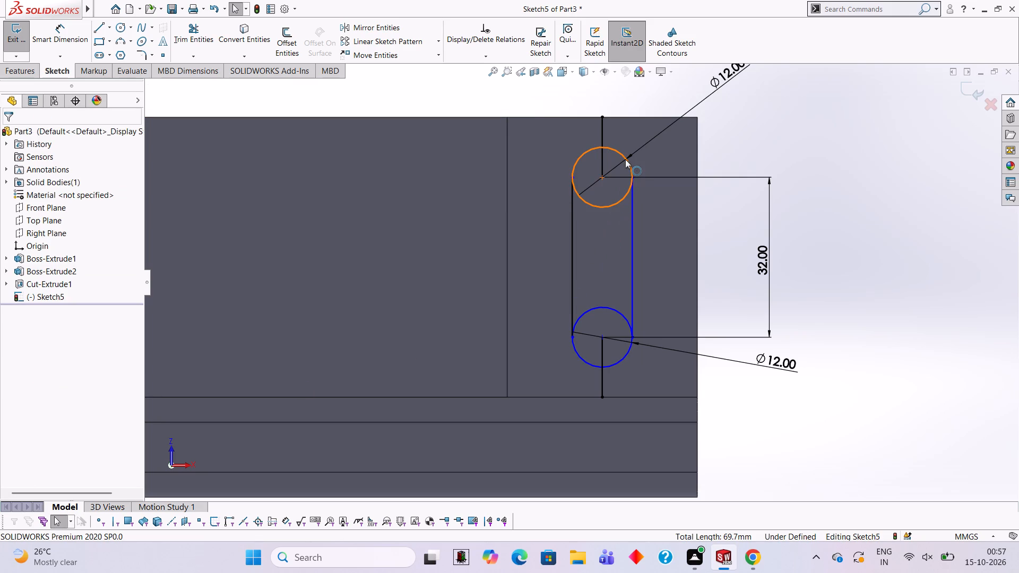
Add a tangent relation between the outer-edge circle and the slot line nearer the part's end.
{"action": "left_click", "coordinate": [625, 162]}
{"action": "left_click", "coordinate": [634, 211], "text": "ctrl"}
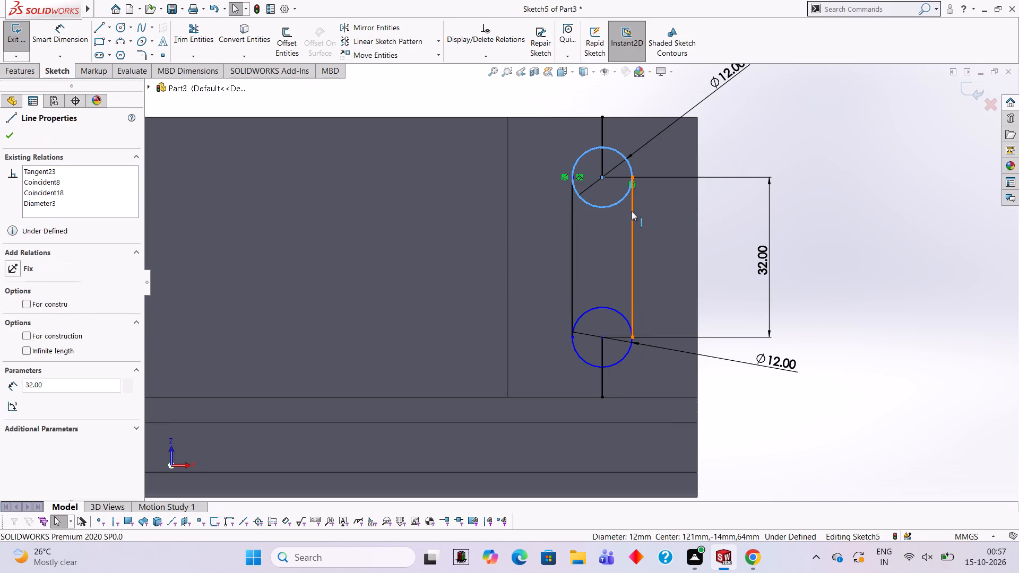
{"action": "left_click", "coordinate": [38, 323], "text": "ctrl"}
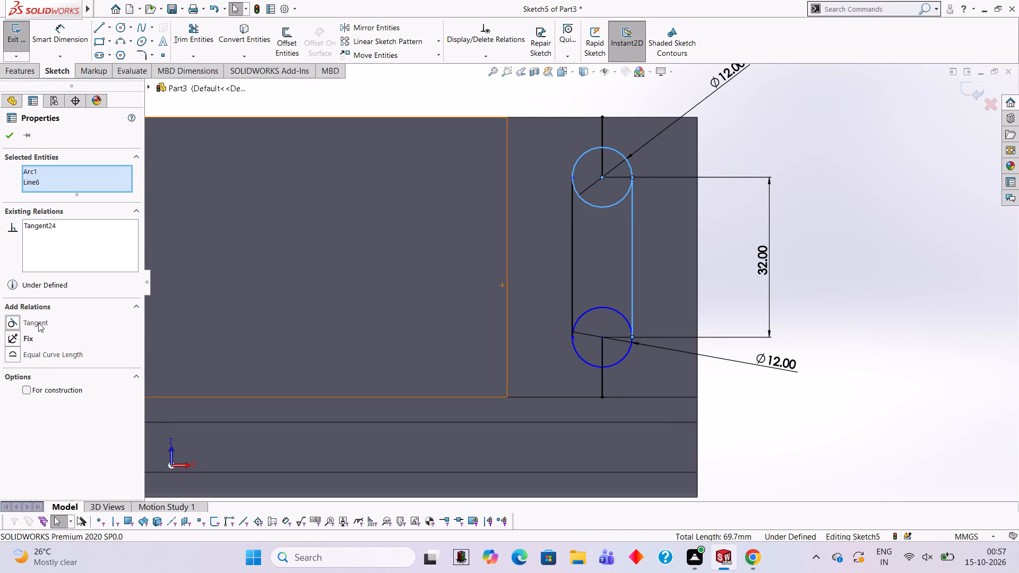
{"action": "left_click", "coordinate": [38, 323], "text": "ctrl"}
{"action": "key", "text": "Escape"}
{"action": "key", "text": "Escape"}
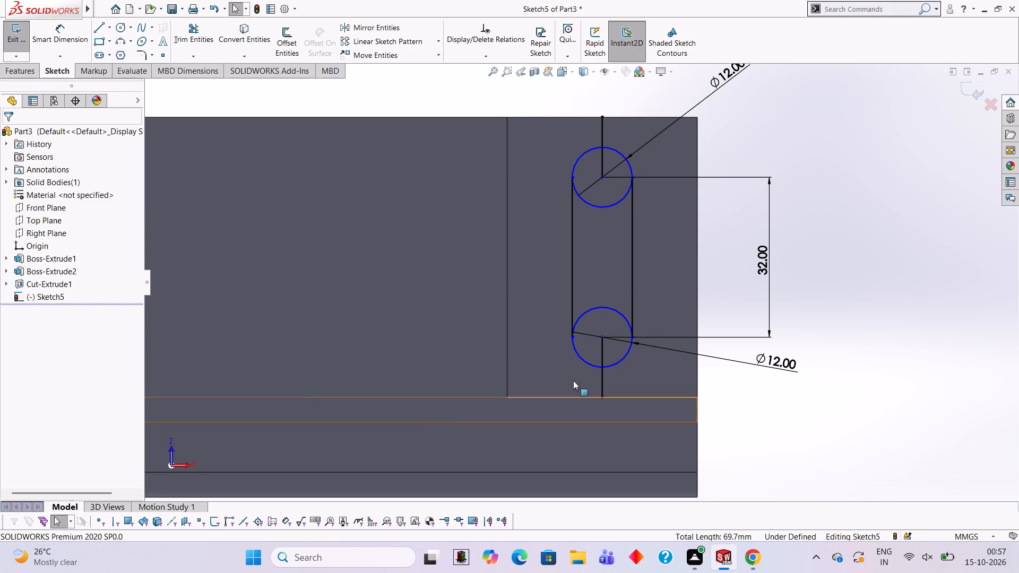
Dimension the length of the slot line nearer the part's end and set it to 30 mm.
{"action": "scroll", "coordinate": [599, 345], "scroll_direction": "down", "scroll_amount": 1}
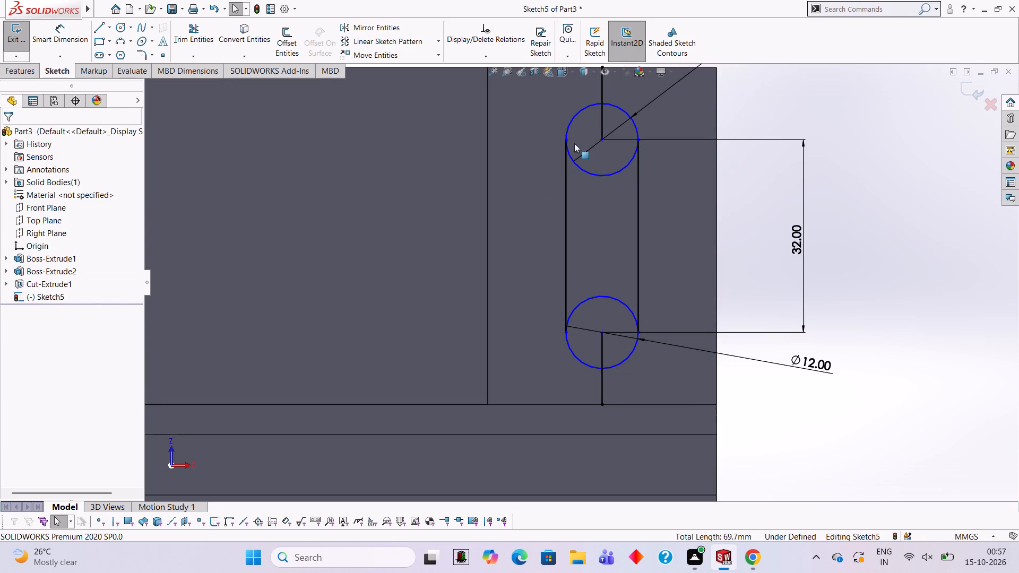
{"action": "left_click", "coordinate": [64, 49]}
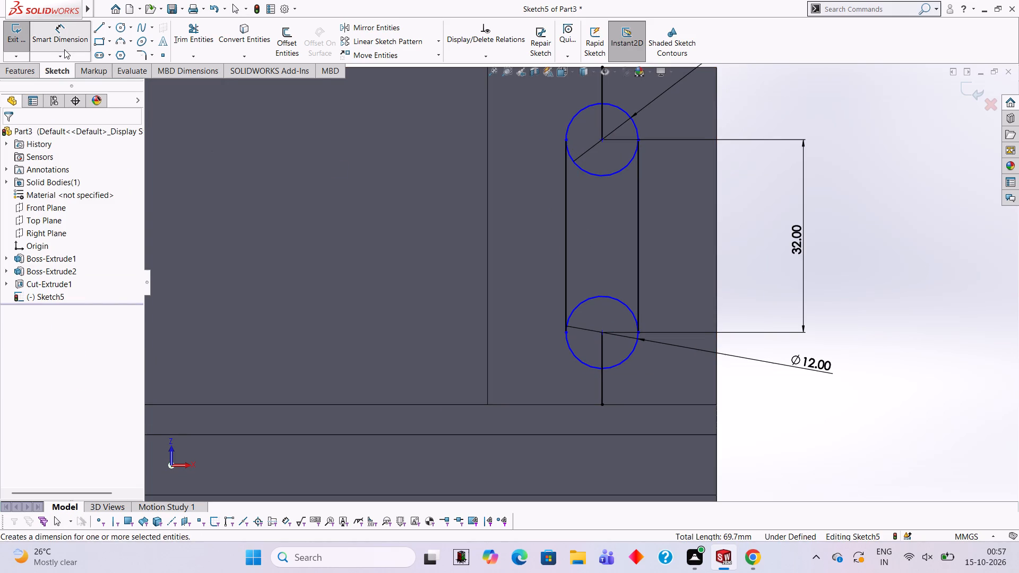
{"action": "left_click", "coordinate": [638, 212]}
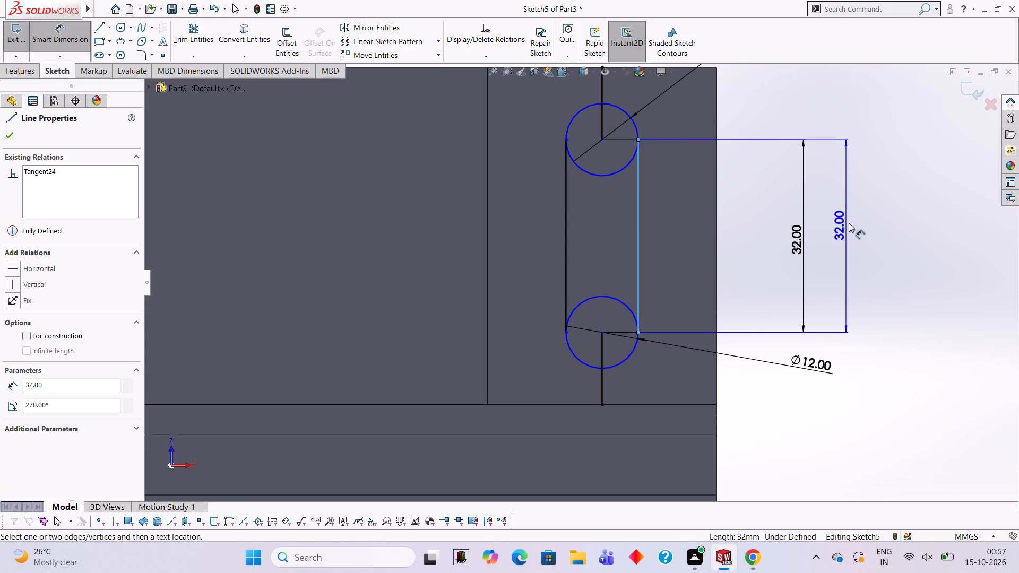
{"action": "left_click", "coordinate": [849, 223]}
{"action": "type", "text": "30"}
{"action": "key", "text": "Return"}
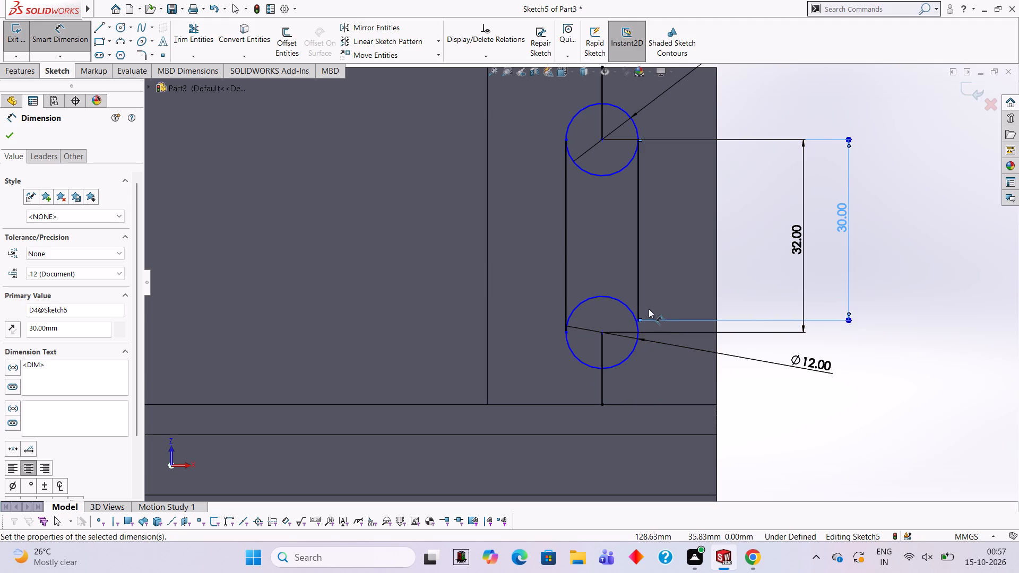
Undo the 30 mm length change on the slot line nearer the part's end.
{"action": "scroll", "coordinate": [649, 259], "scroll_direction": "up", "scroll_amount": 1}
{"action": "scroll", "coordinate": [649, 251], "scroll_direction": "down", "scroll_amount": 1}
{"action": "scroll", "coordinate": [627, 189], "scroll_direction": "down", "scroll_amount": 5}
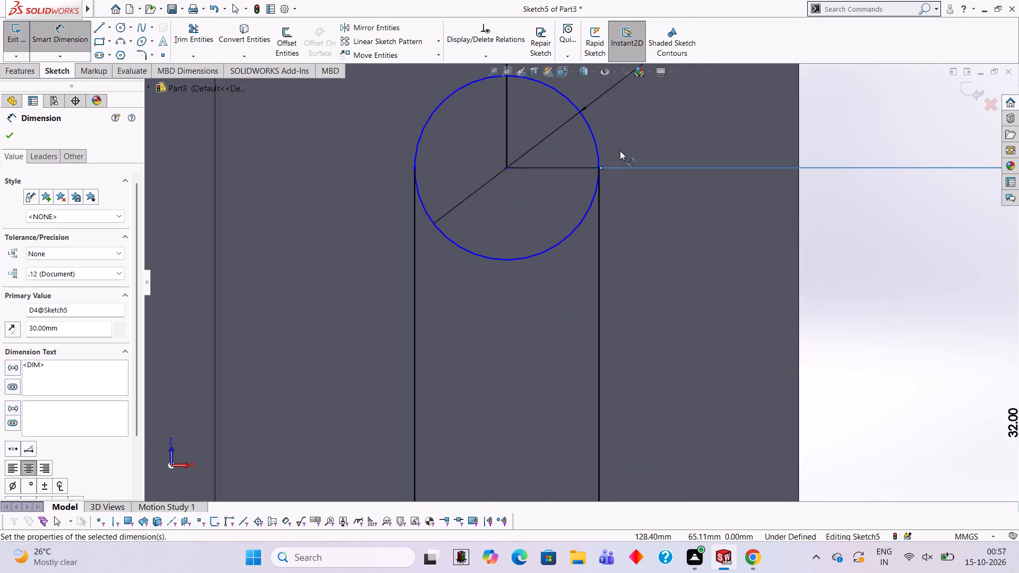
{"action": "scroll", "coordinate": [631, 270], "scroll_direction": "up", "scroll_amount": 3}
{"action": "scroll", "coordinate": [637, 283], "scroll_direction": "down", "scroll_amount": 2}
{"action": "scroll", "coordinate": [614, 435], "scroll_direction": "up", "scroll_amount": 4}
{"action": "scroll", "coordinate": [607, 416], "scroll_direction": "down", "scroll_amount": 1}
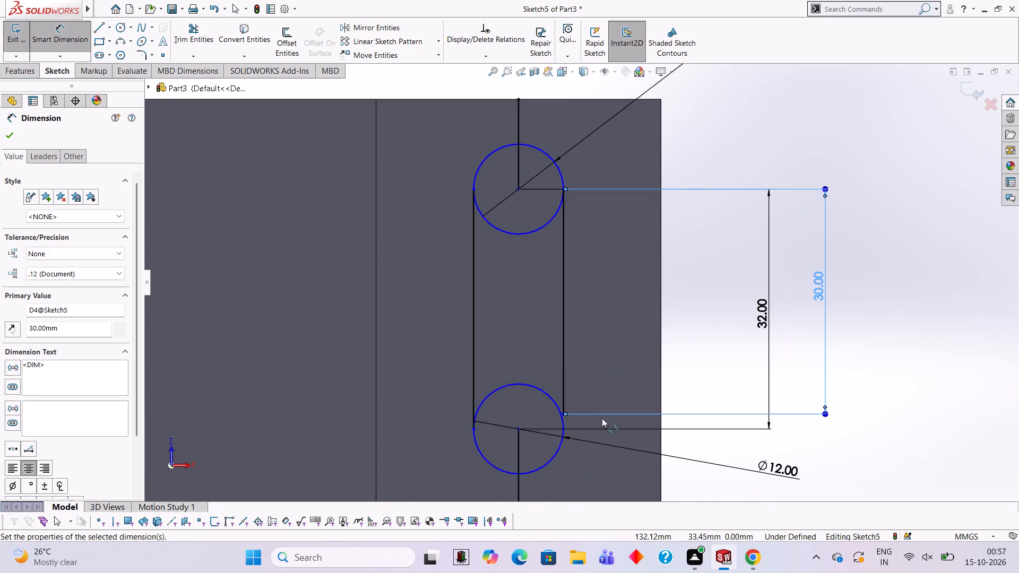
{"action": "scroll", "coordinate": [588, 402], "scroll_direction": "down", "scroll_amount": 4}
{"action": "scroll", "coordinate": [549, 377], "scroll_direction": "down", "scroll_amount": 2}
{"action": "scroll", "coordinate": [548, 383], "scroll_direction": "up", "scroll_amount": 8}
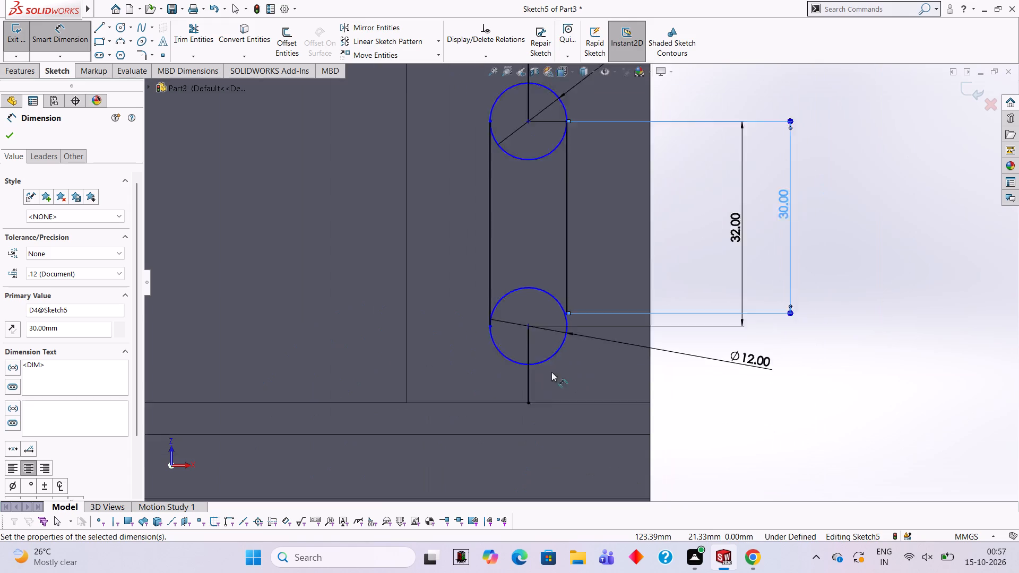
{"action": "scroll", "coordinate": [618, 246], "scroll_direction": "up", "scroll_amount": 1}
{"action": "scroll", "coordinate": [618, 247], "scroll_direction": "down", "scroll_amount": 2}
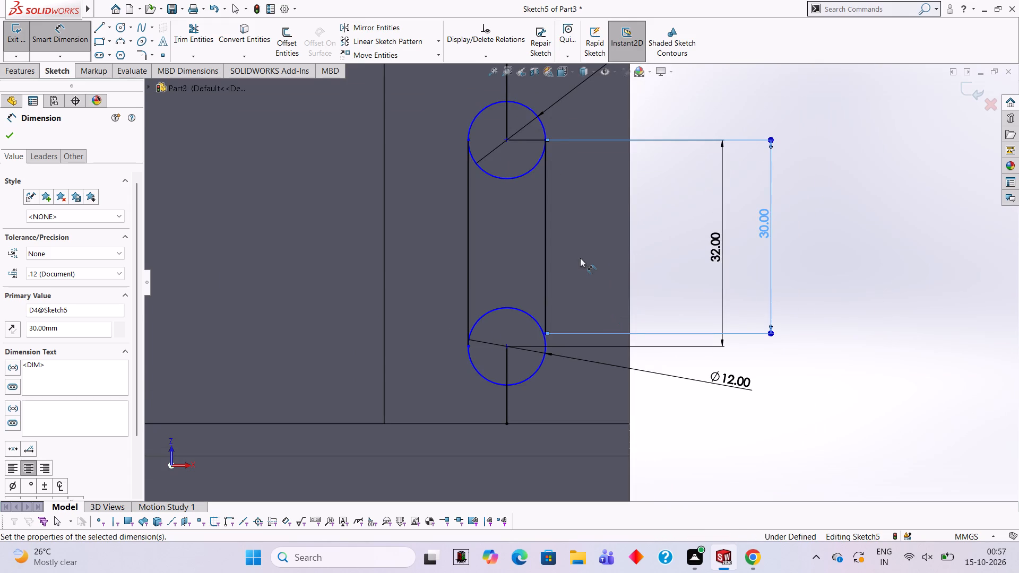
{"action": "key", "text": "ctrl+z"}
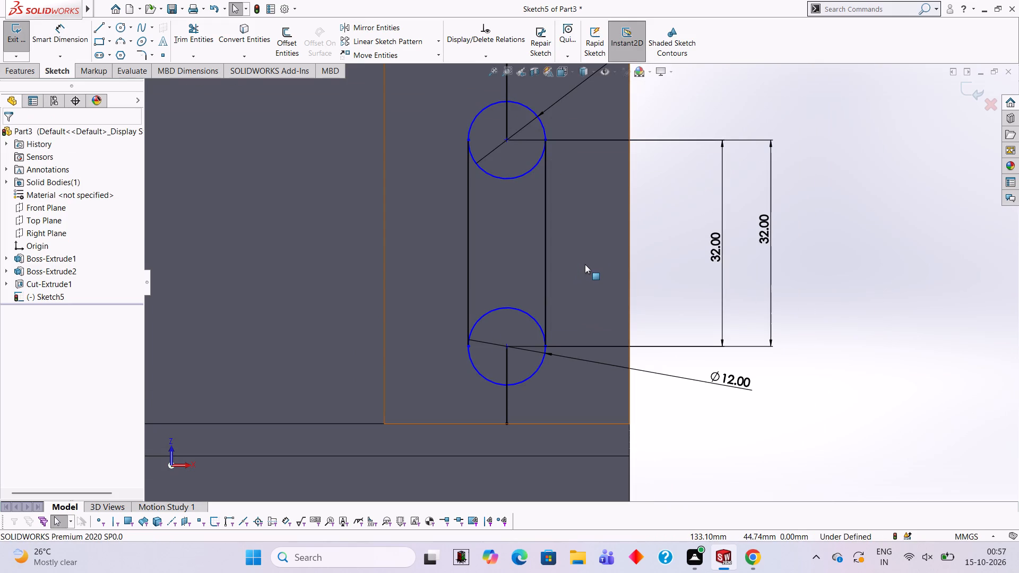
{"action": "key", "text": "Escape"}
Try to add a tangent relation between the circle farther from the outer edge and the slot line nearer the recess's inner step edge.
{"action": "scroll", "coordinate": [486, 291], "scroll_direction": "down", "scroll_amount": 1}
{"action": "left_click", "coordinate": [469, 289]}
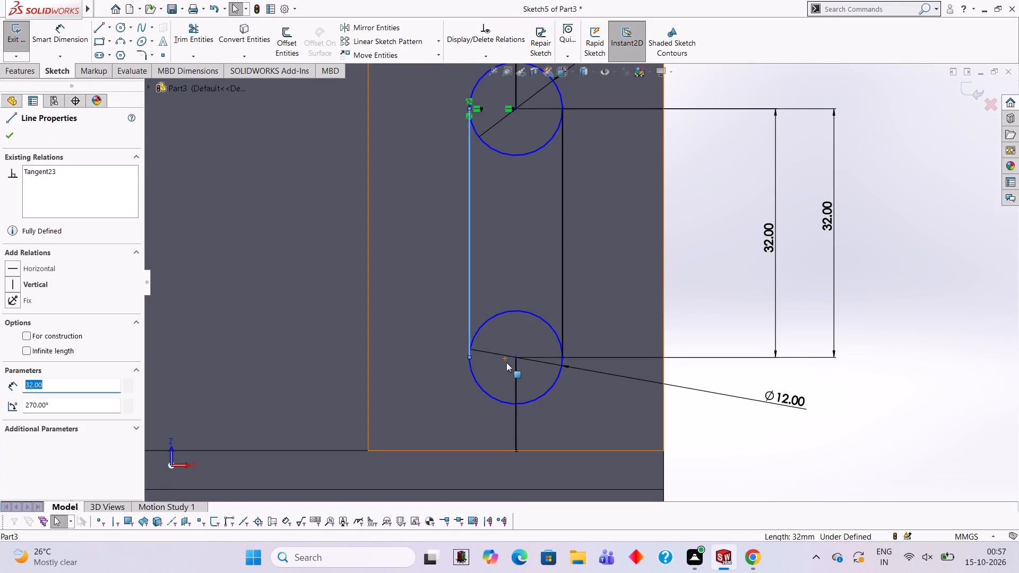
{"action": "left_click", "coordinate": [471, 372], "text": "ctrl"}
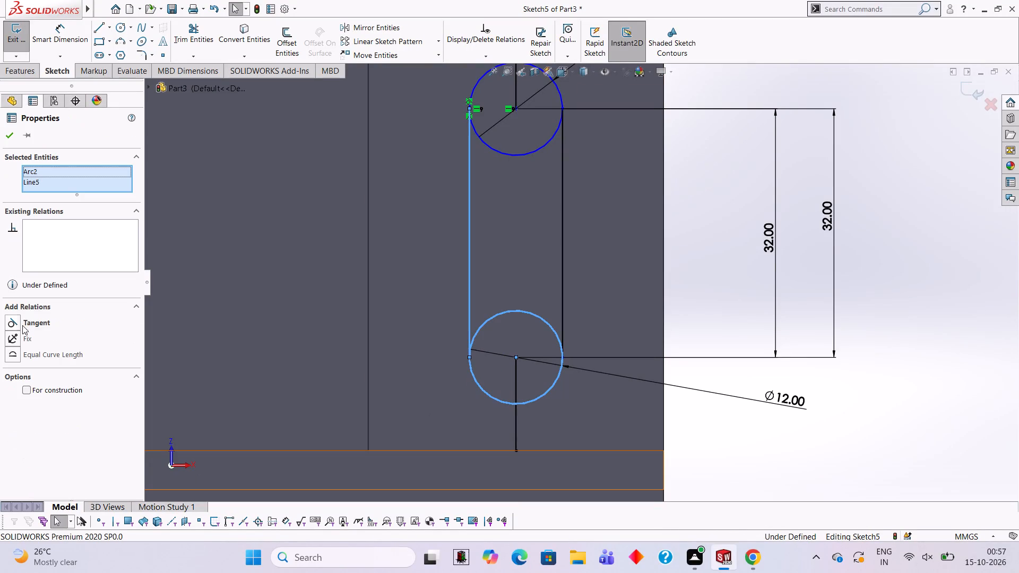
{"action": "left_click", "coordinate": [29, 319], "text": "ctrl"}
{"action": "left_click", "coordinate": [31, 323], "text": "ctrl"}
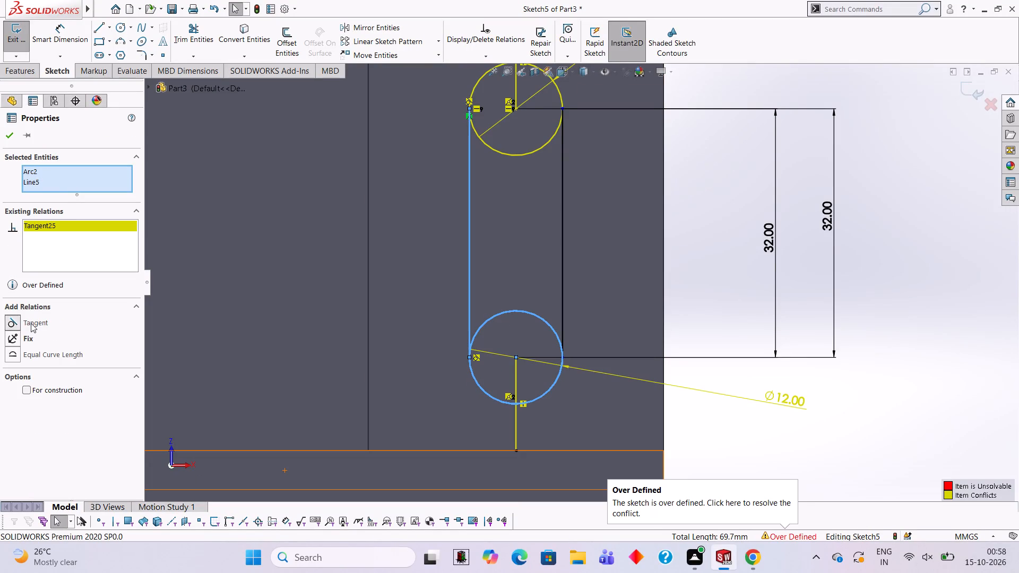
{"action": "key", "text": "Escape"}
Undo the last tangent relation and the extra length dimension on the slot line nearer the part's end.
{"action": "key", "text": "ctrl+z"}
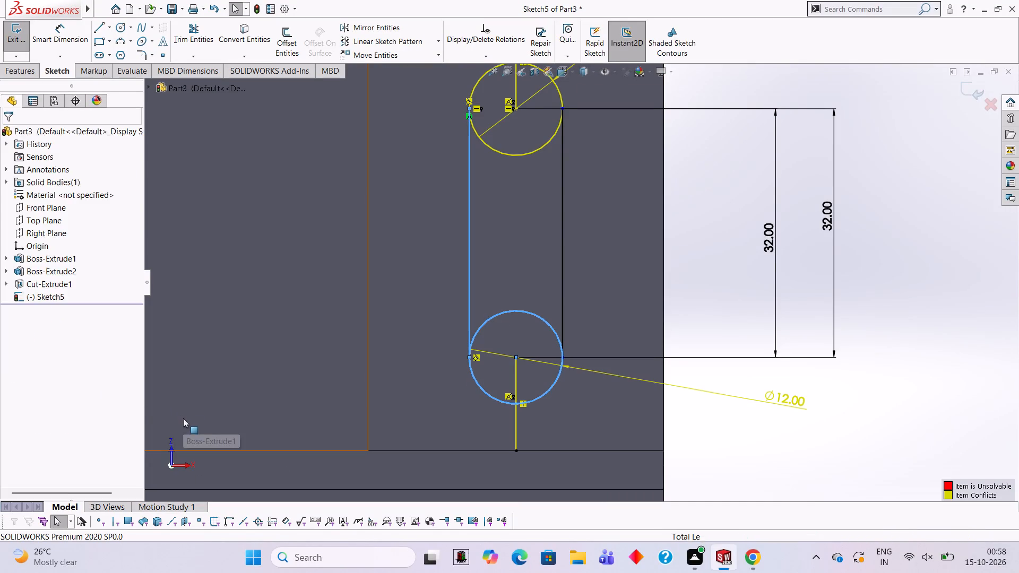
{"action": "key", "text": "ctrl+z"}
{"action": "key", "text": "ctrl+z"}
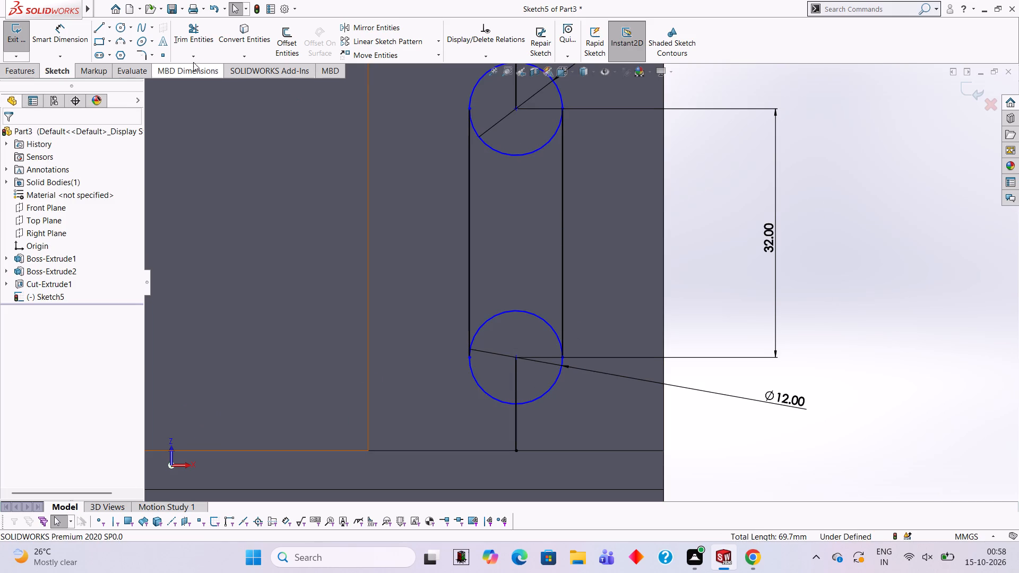
Trim away the inner halves of both circles to leave a single closed slot outline with rounded ends.
{"action": "left_click", "coordinate": [175, 39]}
{"action": "left_click", "coordinate": [503, 153]}
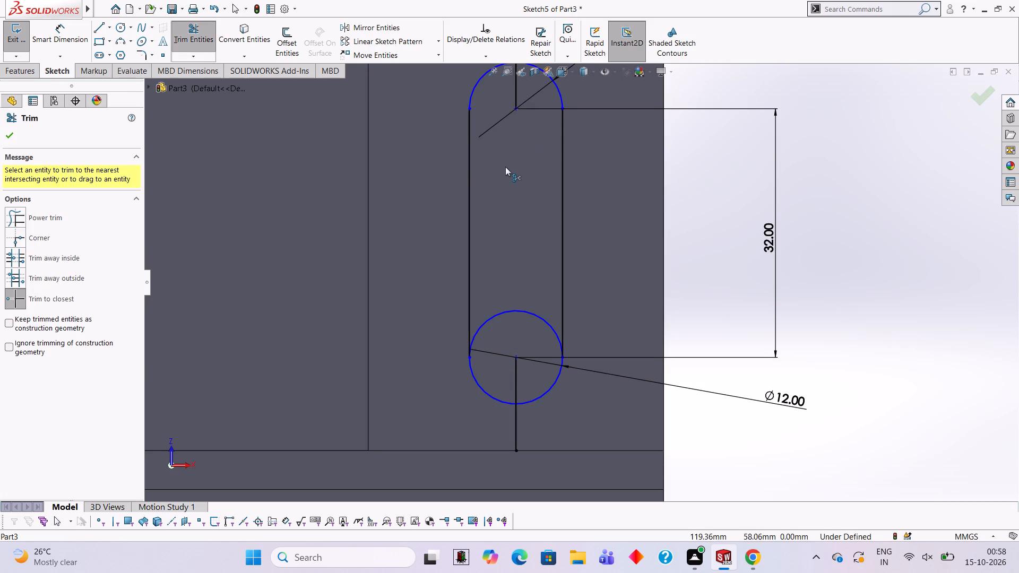
{"action": "left_click", "coordinate": [502, 311]}
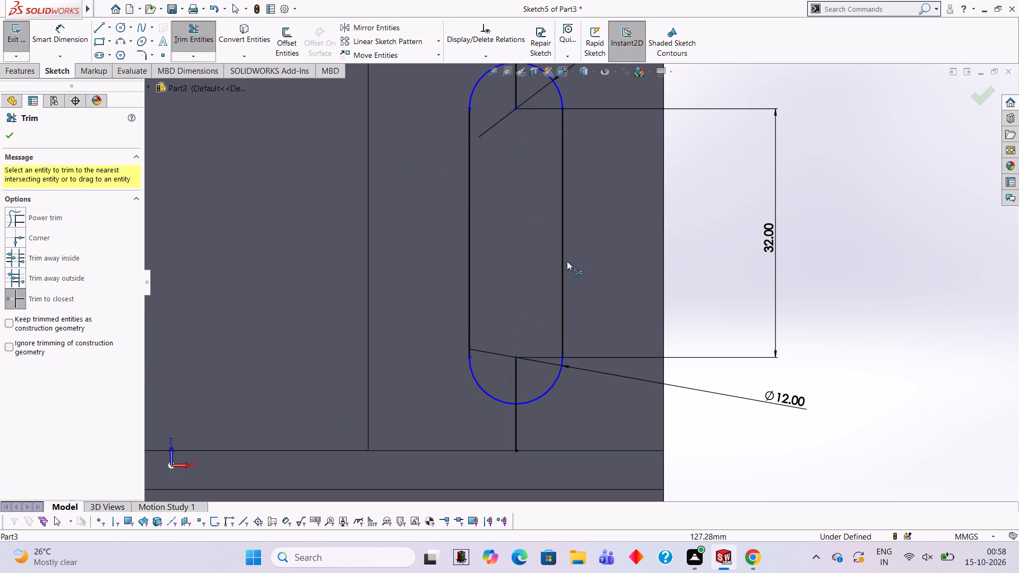
{"action": "key", "text": "Escape"}
{"action": "key", "text": "Escape"}
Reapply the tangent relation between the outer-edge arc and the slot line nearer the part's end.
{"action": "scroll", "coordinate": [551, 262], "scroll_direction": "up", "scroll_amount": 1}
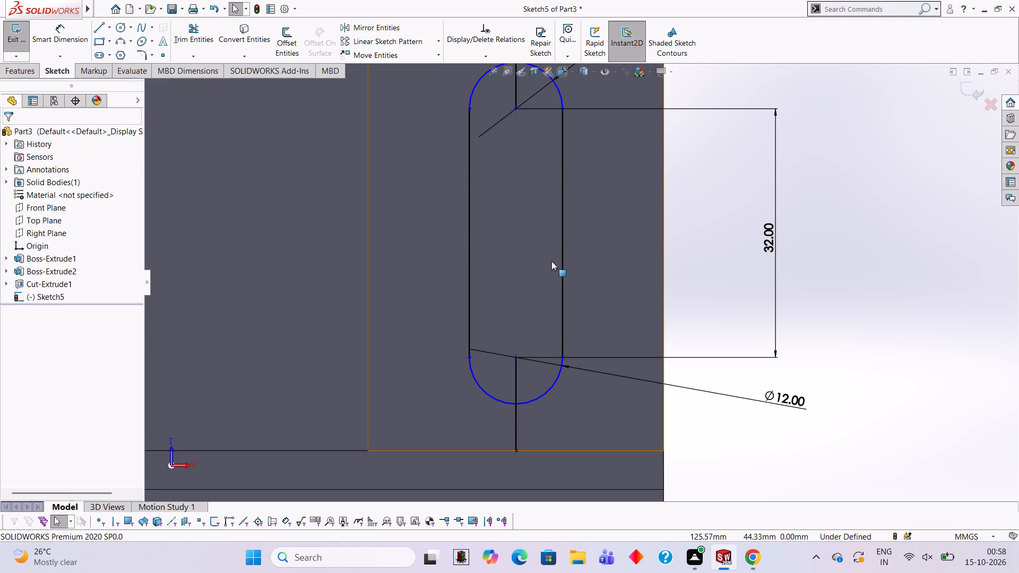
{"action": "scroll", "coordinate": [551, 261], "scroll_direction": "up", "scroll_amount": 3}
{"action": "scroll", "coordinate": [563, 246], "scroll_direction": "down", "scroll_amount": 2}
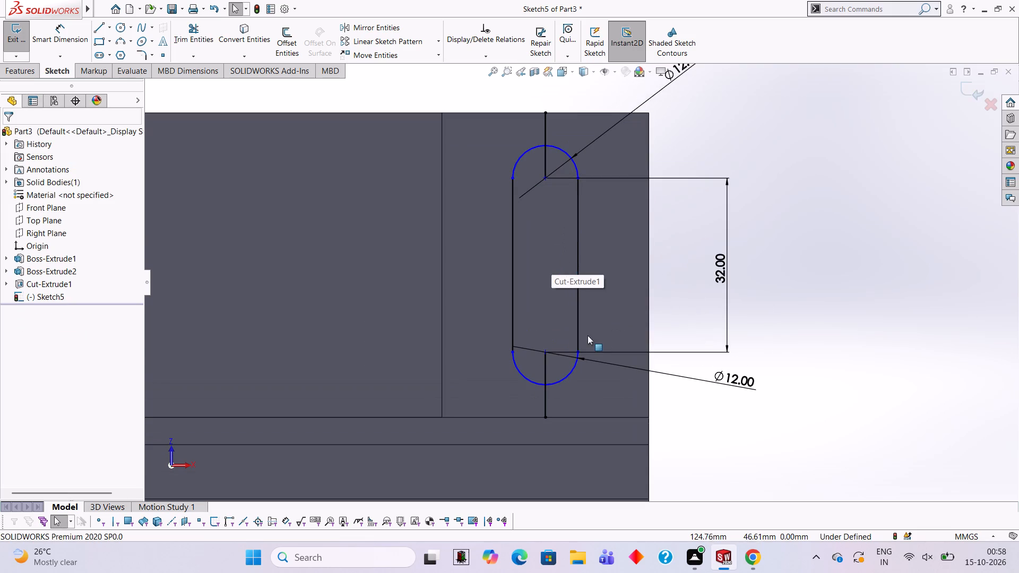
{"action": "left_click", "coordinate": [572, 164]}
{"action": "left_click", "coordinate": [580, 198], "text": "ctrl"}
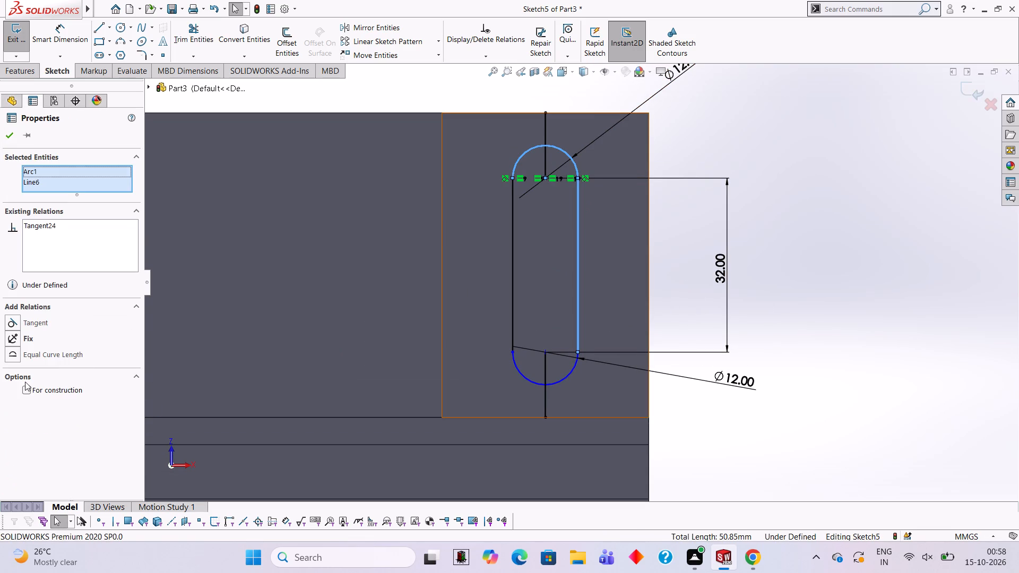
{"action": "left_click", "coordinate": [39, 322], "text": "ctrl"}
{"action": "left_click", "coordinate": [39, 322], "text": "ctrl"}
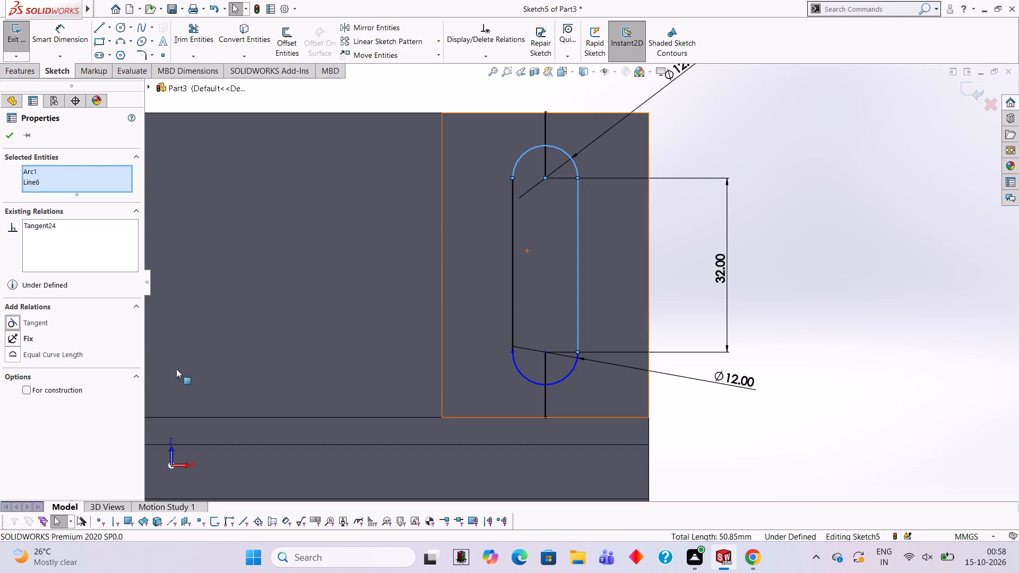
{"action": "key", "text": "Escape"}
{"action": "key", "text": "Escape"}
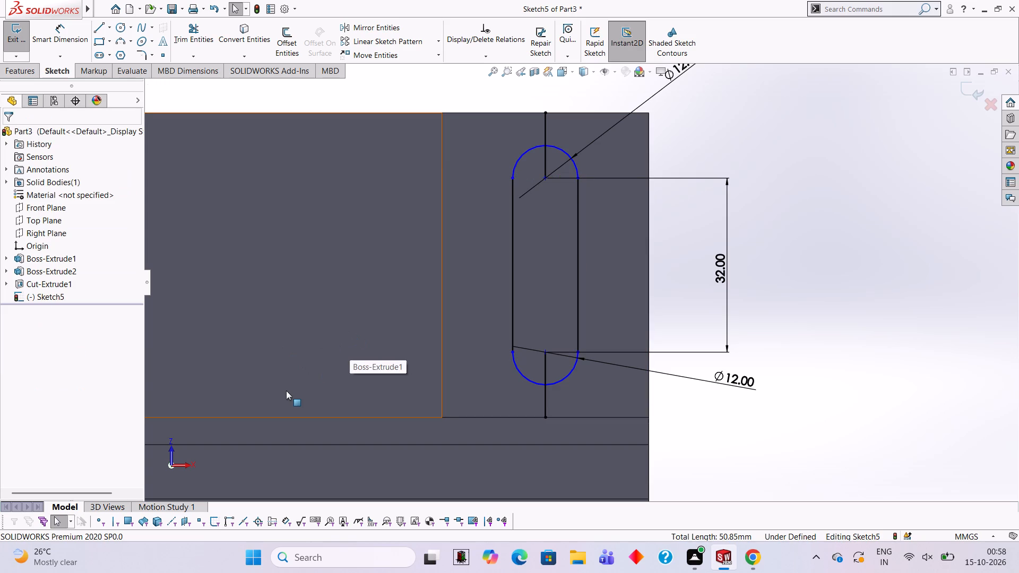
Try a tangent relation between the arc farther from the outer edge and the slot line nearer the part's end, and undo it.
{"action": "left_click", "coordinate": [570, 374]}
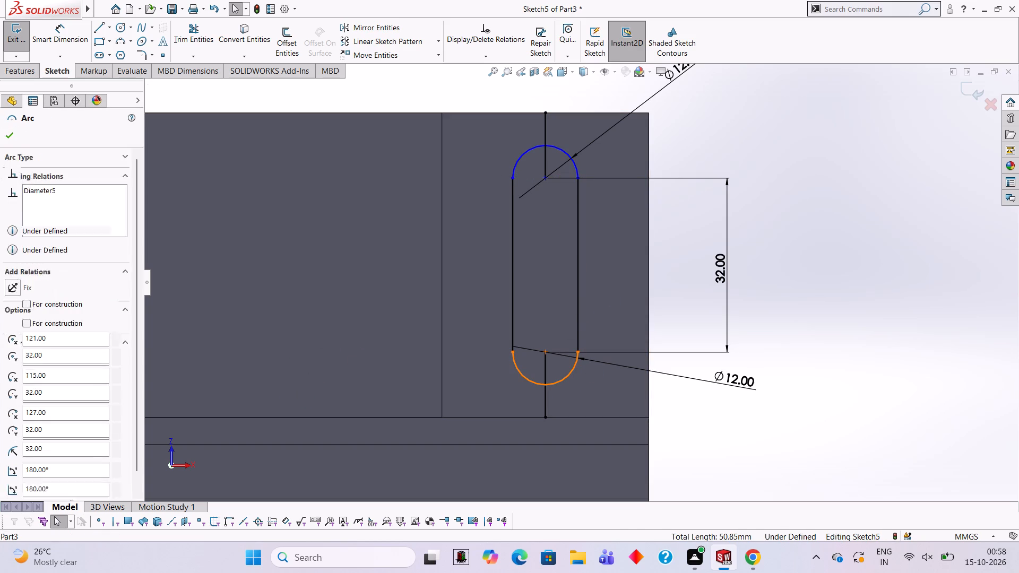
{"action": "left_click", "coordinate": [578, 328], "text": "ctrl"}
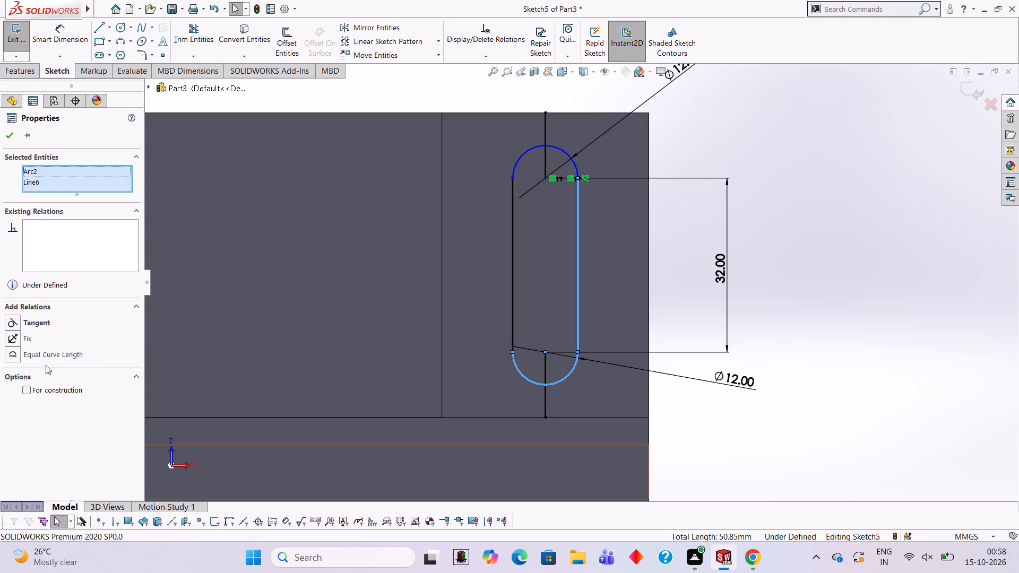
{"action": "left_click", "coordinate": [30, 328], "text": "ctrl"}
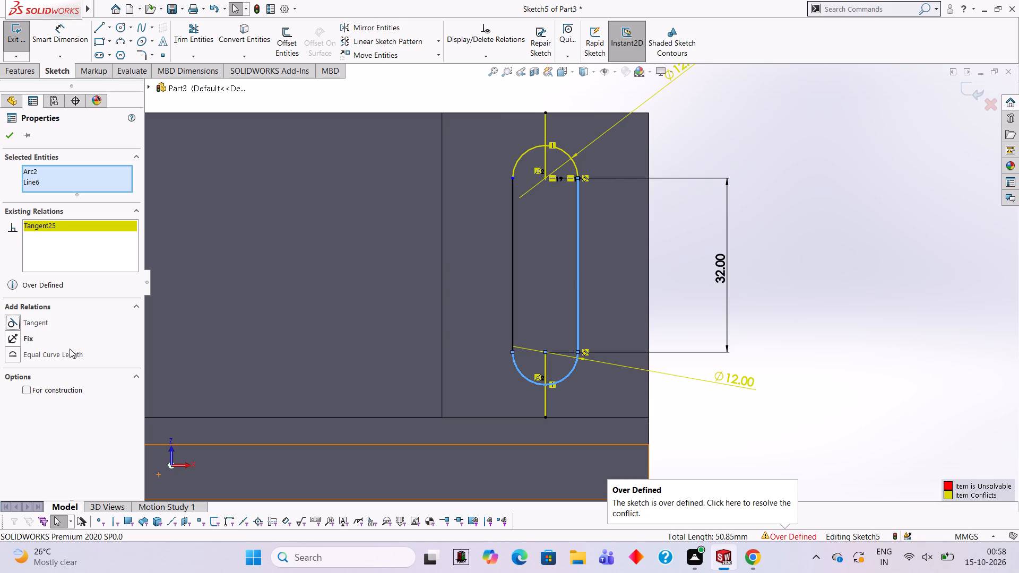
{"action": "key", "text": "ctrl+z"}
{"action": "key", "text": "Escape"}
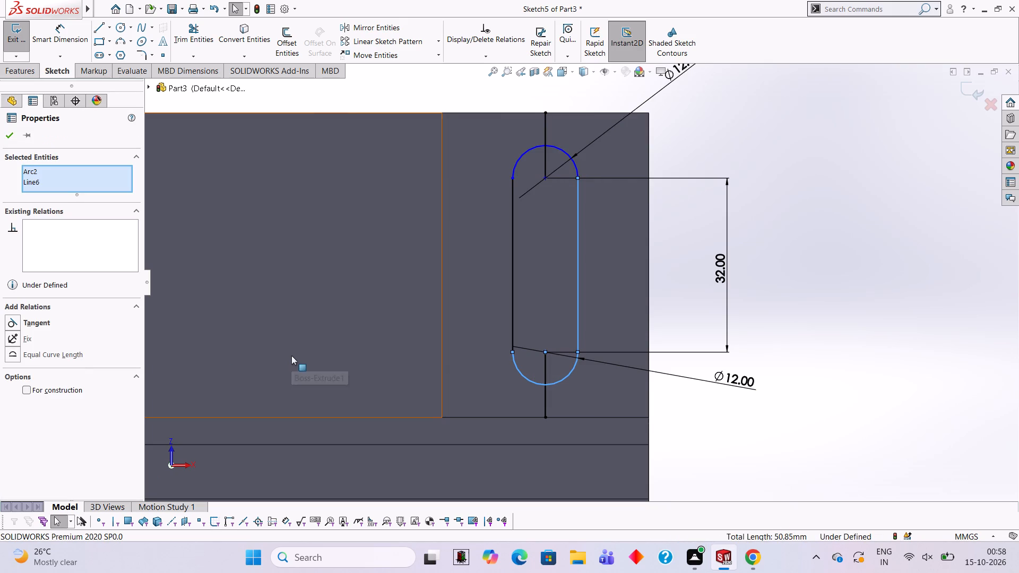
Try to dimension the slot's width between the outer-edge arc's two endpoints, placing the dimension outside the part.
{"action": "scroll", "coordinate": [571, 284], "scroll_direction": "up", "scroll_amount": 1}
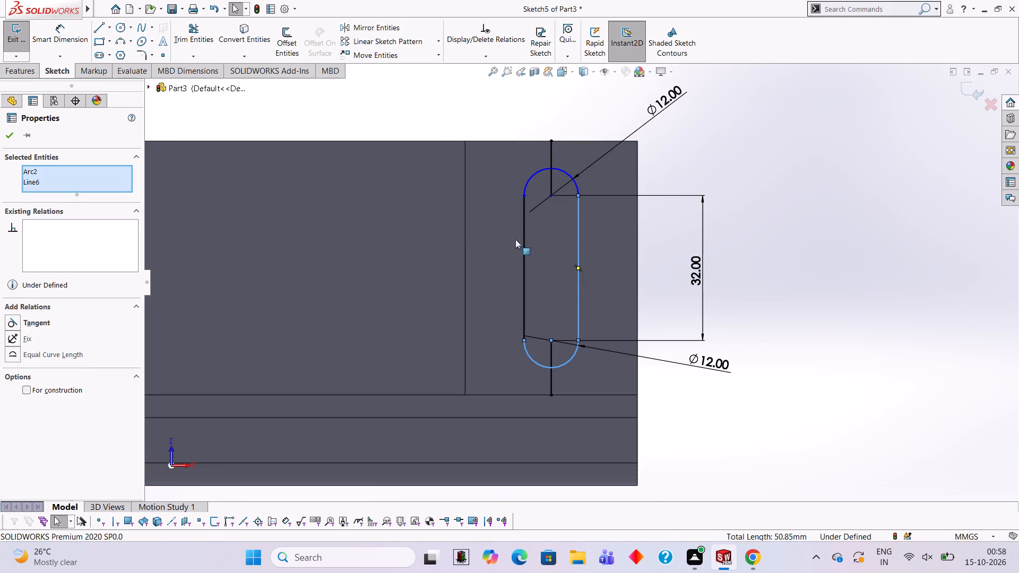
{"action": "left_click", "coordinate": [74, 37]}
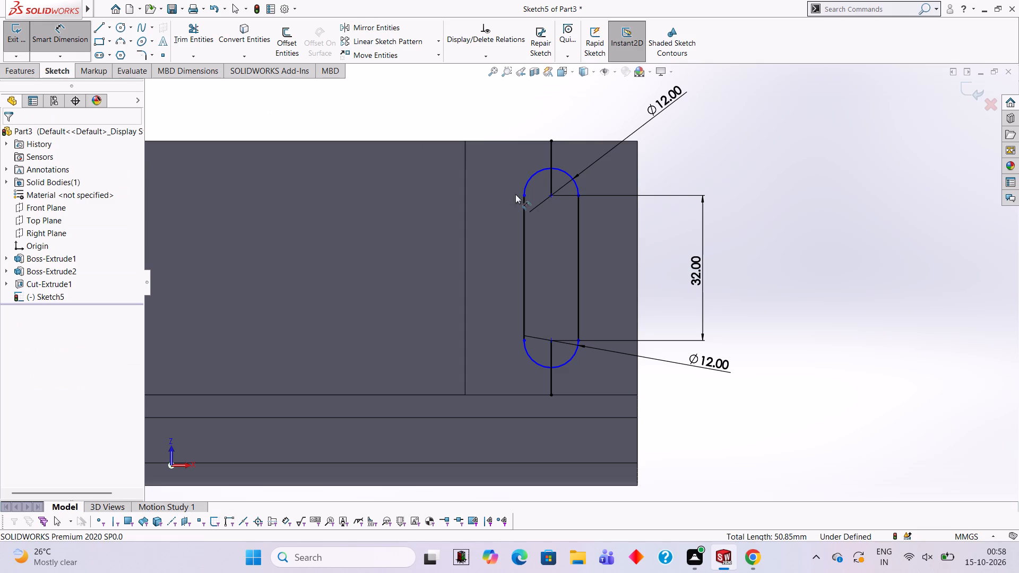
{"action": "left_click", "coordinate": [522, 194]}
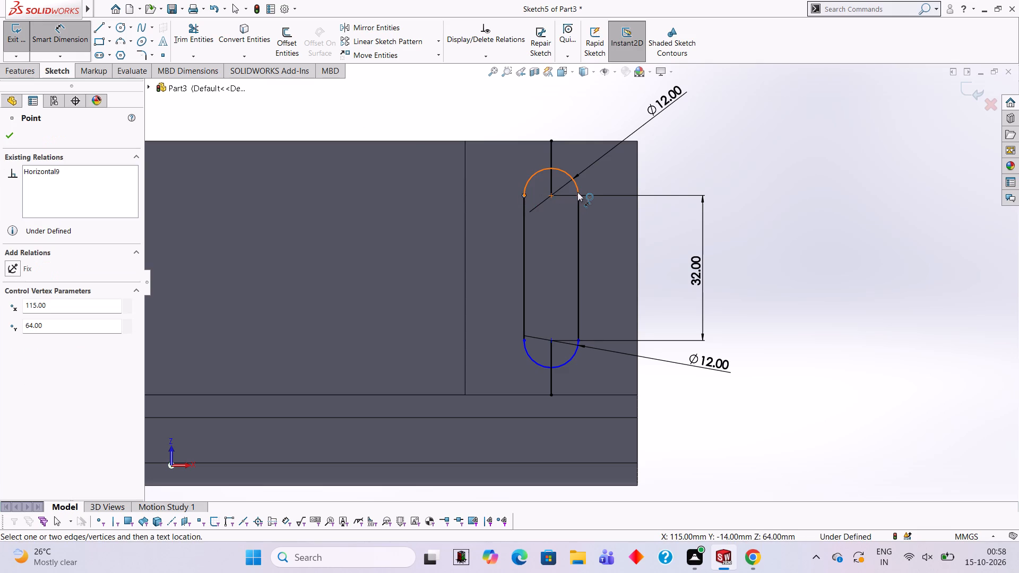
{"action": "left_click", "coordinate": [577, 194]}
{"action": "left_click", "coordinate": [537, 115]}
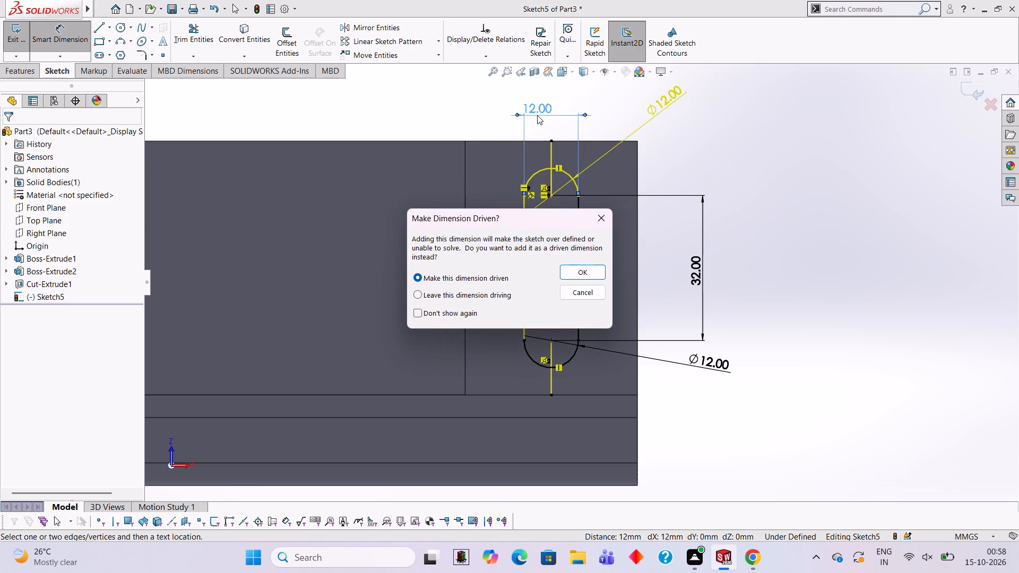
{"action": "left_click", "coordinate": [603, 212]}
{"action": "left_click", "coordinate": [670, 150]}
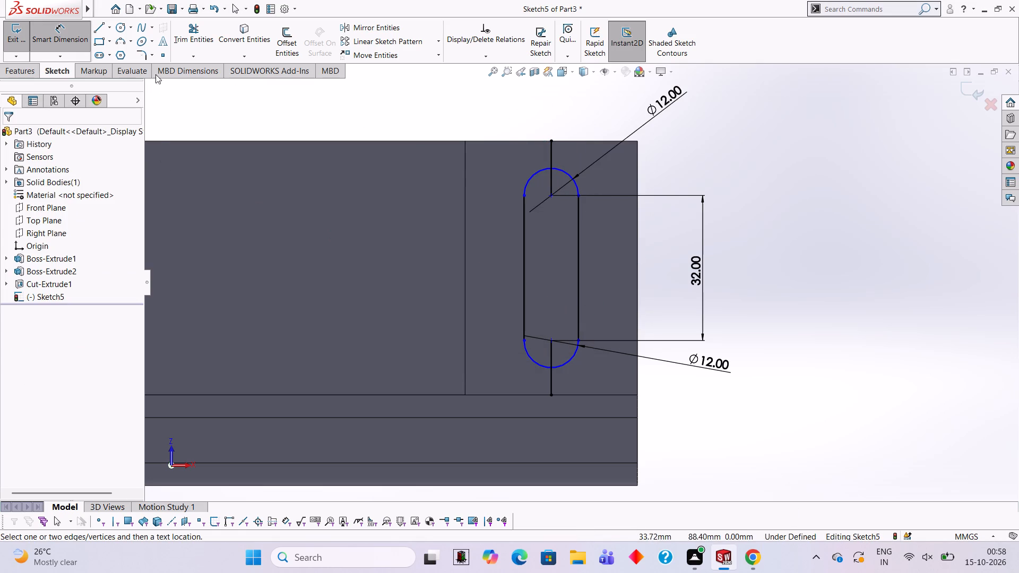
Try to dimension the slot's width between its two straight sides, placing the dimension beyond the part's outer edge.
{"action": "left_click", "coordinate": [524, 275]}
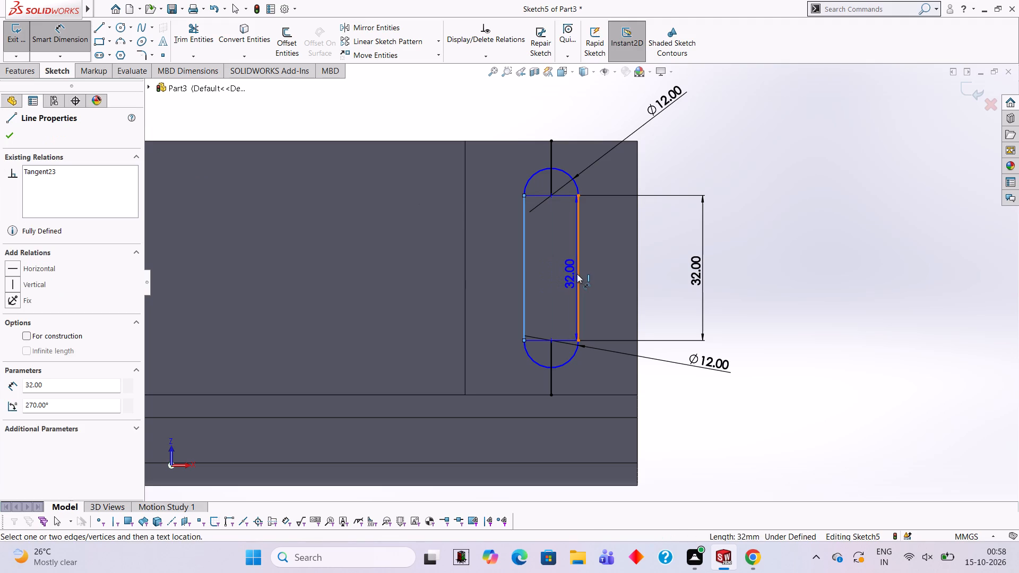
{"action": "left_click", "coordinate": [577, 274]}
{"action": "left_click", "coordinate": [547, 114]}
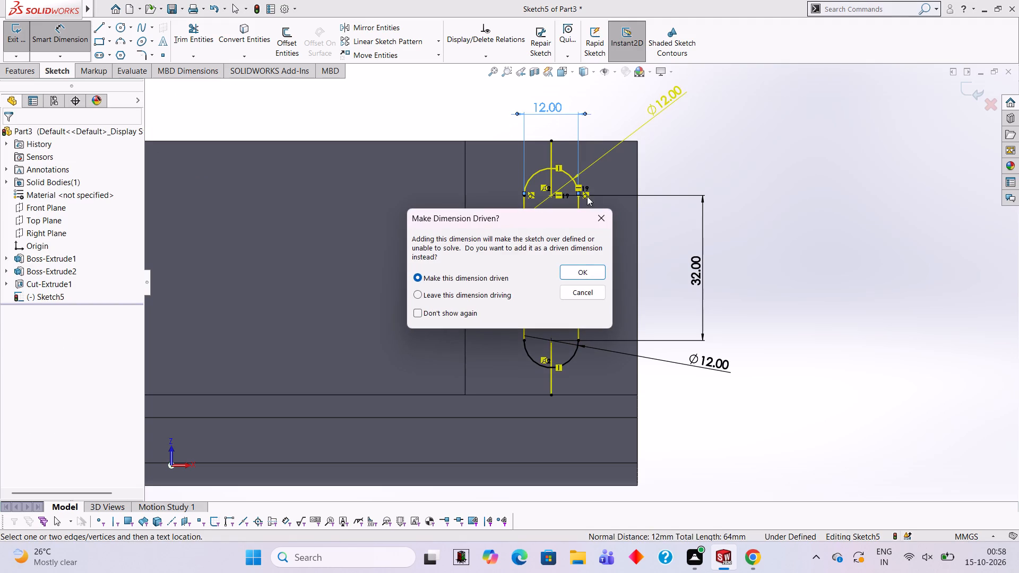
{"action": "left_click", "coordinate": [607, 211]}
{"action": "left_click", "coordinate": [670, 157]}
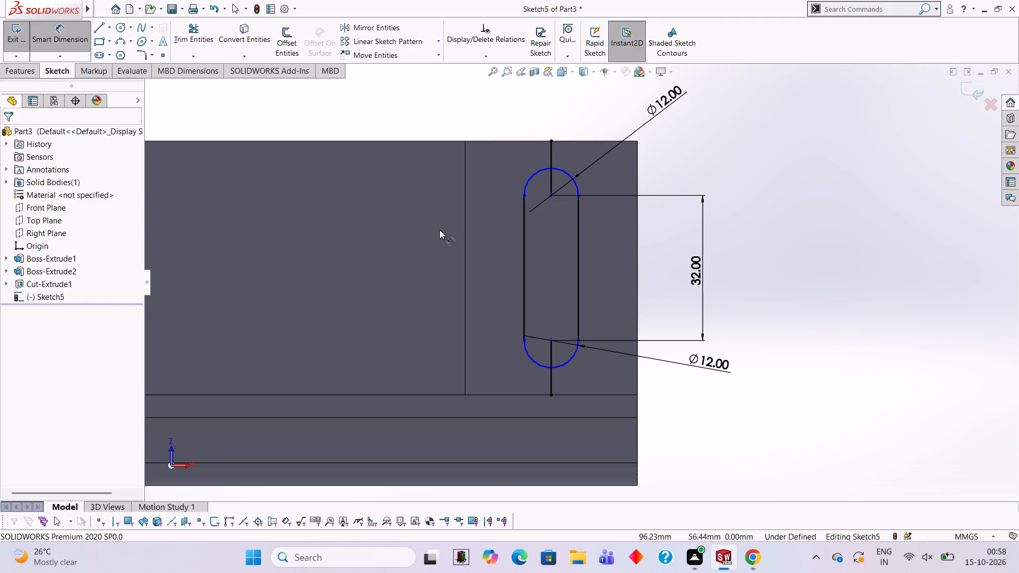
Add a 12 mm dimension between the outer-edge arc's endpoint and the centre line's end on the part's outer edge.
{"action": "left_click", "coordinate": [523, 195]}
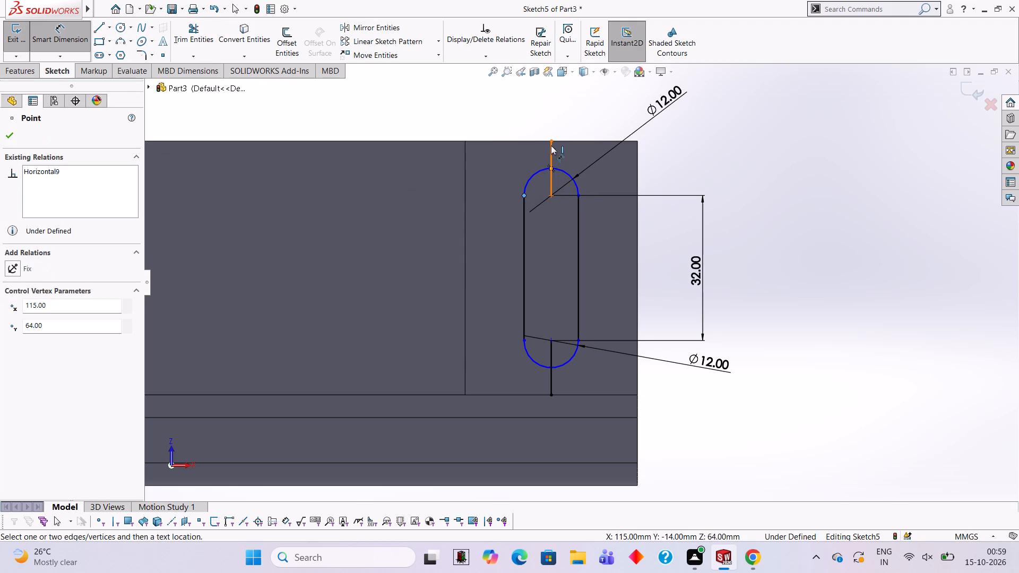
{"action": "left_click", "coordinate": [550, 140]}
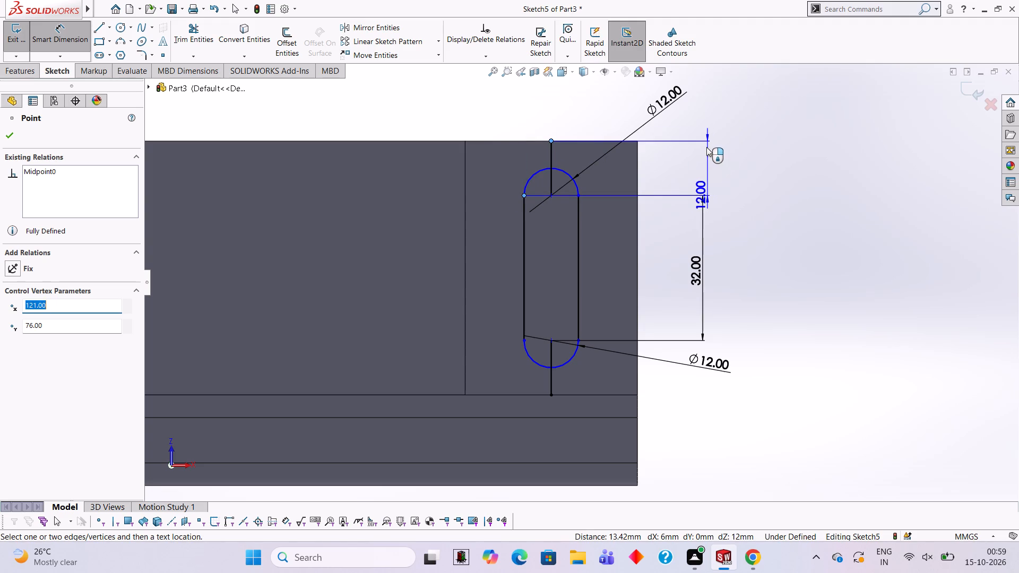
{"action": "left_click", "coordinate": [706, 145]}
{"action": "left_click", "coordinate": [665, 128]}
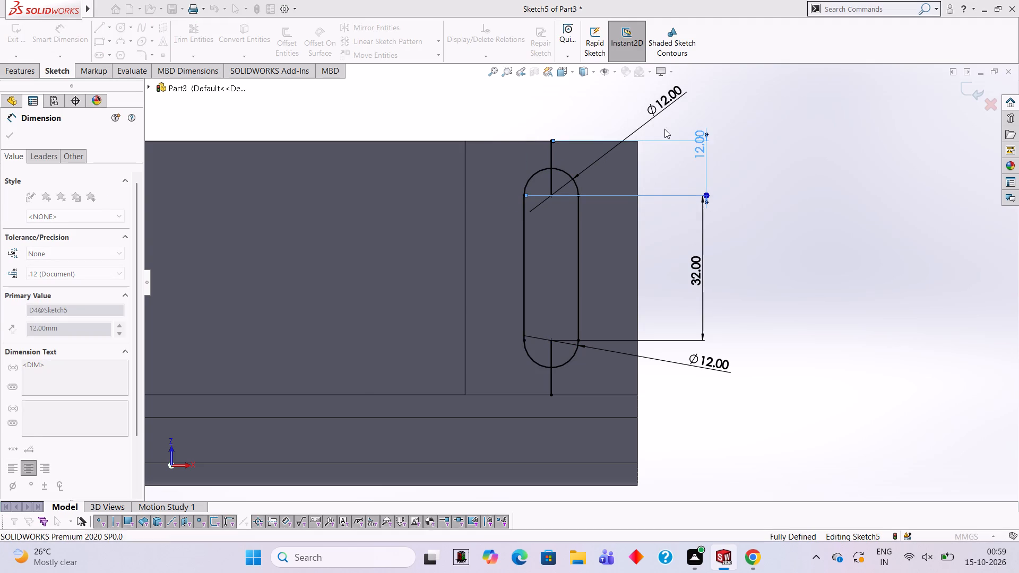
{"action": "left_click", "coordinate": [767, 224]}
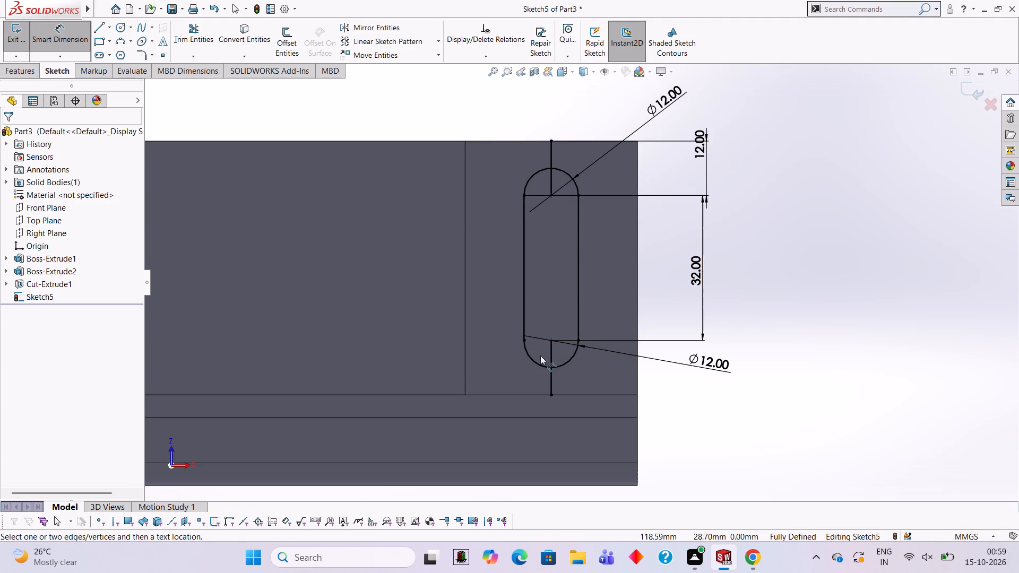
Trim away both centre lines inside and outside the slot's rounded ends, leaving only the slot outline.
{"action": "left_click", "coordinate": [178, 39]}
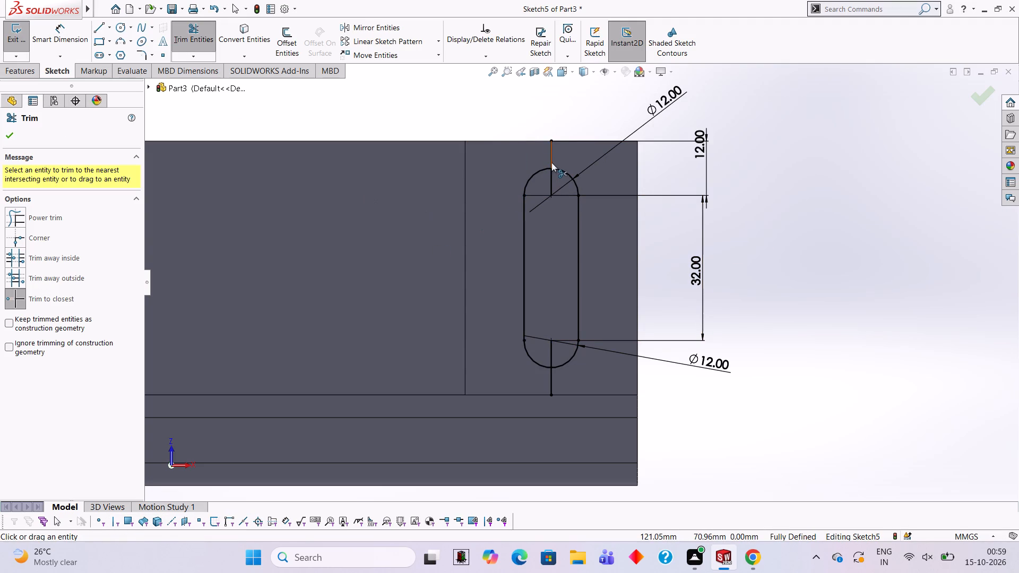
{"action": "left_click", "coordinate": [551, 160]}
{"action": "left_click", "coordinate": [562, 277]}
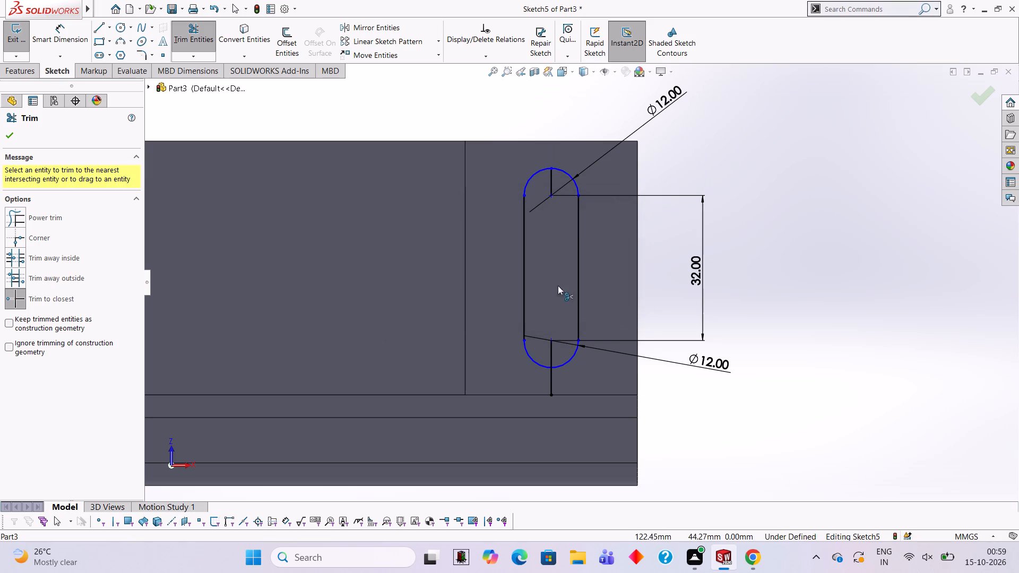
{"action": "left_click", "coordinate": [553, 183]}
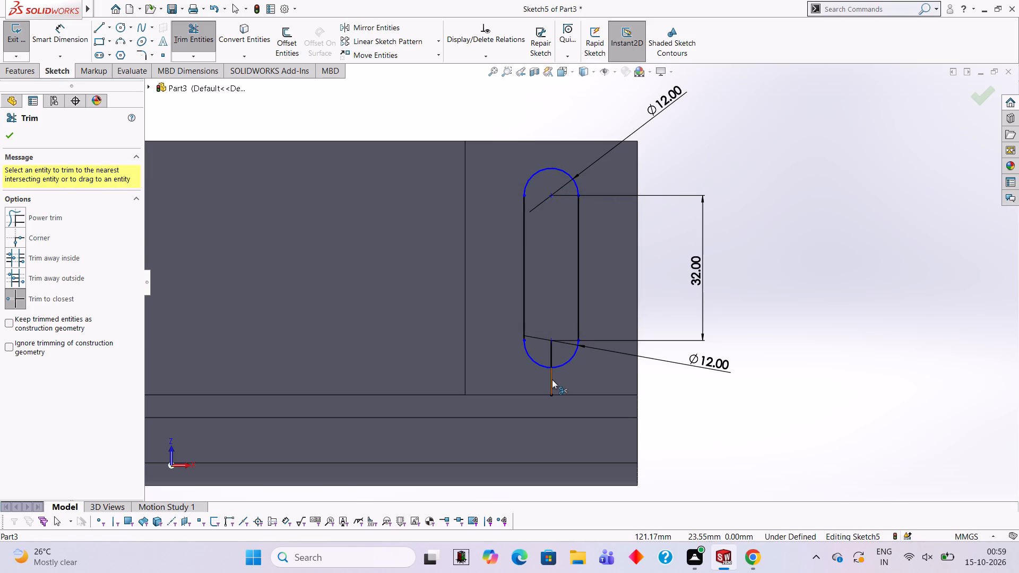
{"action": "left_click", "coordinate": [552, 379]}
{"action": "left_click", "coordinate": [552, 348]}
Cut-extrude the slot outline through the recessed end of the plate with a 56 mm blind depth.
{"action": "scroll", "coordinate": [548, 266], "scroll_direction": "up", "scroll_amount": 2}
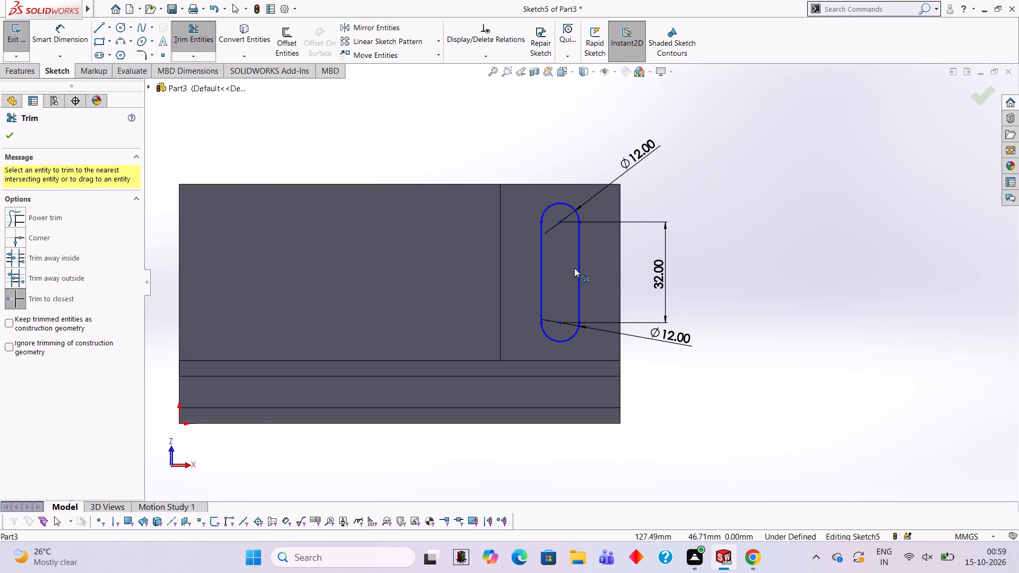
{"action": "scroll", "coordinate": [574, 266], "scroll_direction": "up", "scroll_amount": 1}
{"action": "scroll", "coordinate": [574, 263], "scroll_direction": "down", "scroll_amount": 1}
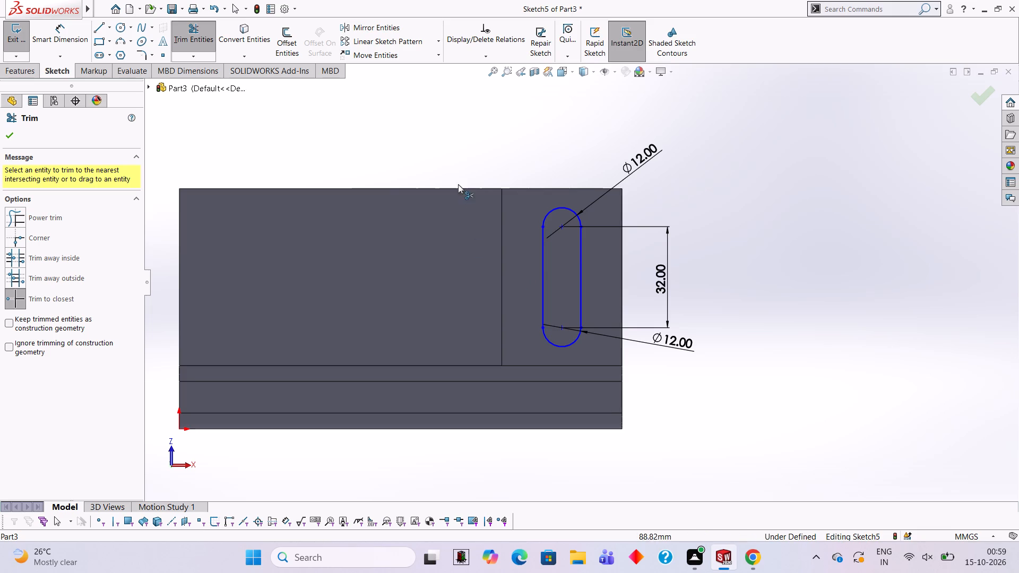
{"action": "left_click", "coordinate": [22, 73]}
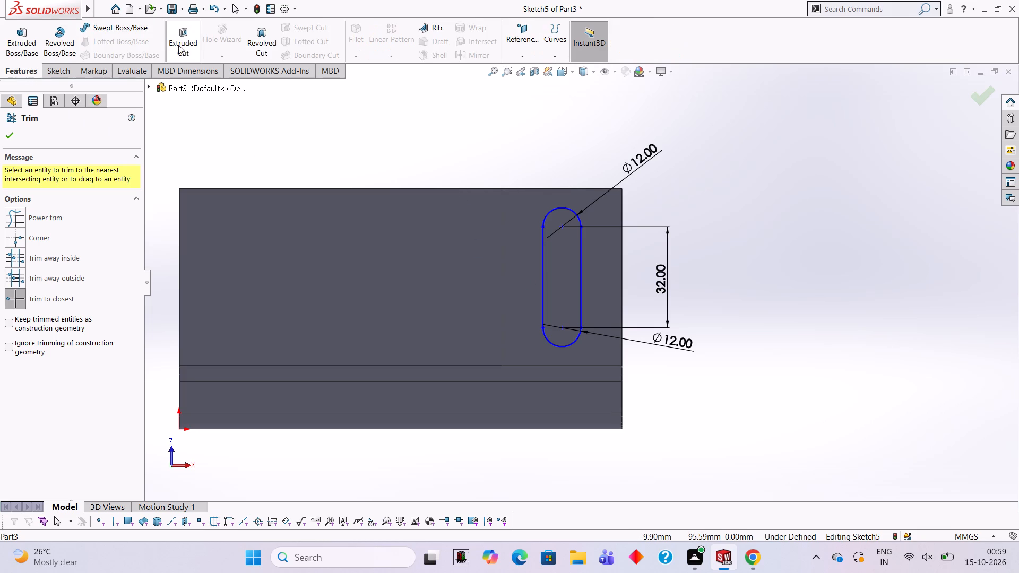
{"action": "left_click", "coordinate": [179, 45]}
{"action": "middle_click_drag", "start_coordinate": [390, 152], "coordinate": [409, 236]}
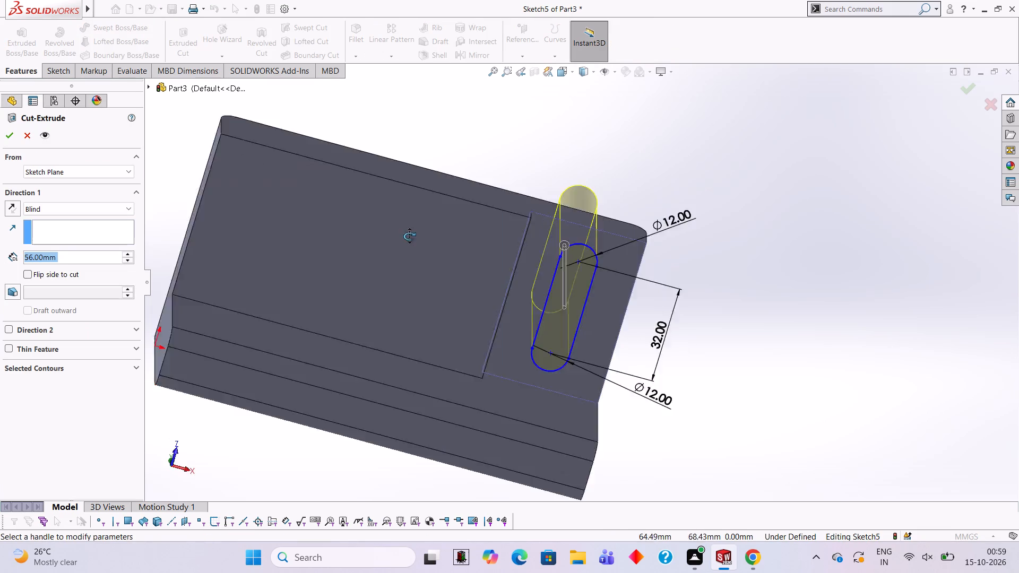
{"action": "middle_click_drag", "start_coordinate": [409, 236], "coordinate": [414, 372]}
{"action": "left_click", "coordinate": [12, 132]}
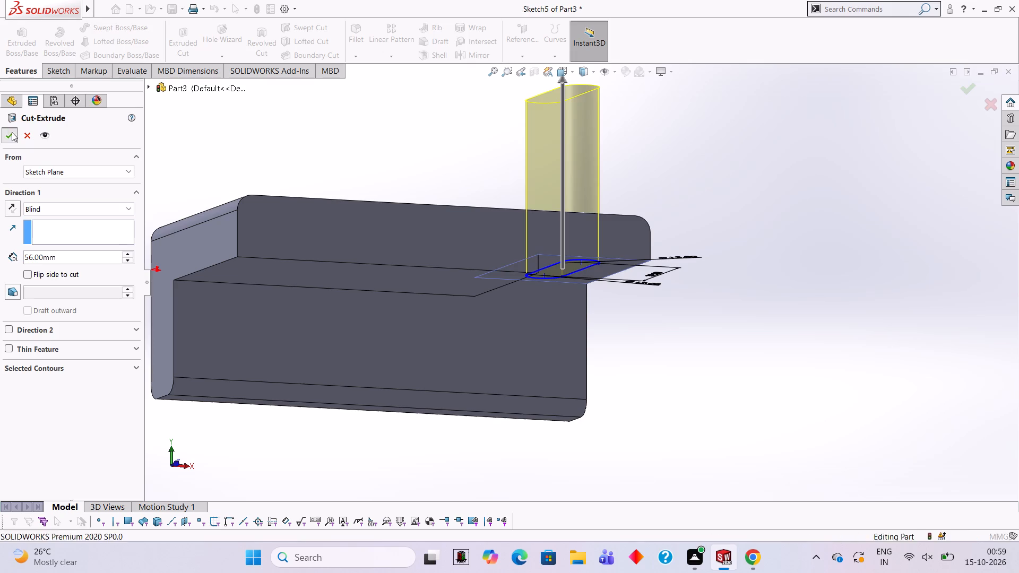
{"action": "left_click", "coordinate": [255, 148]}
Examine the slot cut, the underside recess and the leg from several sides.
{"action": "scroll", "coordinate": [633, 304], "scroll_direction": "up", "scroll_amount": 2}
{"action": "middle_click_drag", "start_coordinate": [627, 311], "coordinate": [607, 162]}
{"action": "middle_click_drag", "start_coordinate": [632, 307], "coordinate": [626, 243]}
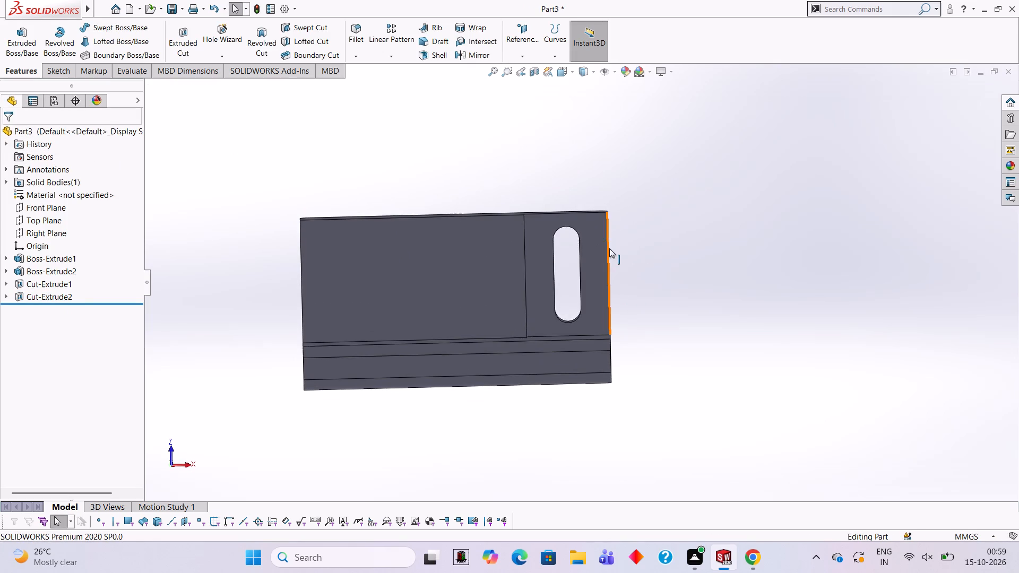
{"action": "scroll", "coordinate": [621, 300], "scroll_direction": "up", "scroll_amount": 2}
{"action": "scroll", "coordinate": [621, 300], "scroll_direction": "down", "scroll_amount": 2}
{"action": "scroll", "coordinate": [610, 251], "scroll_direction": "down", "scroll_amount": 1}
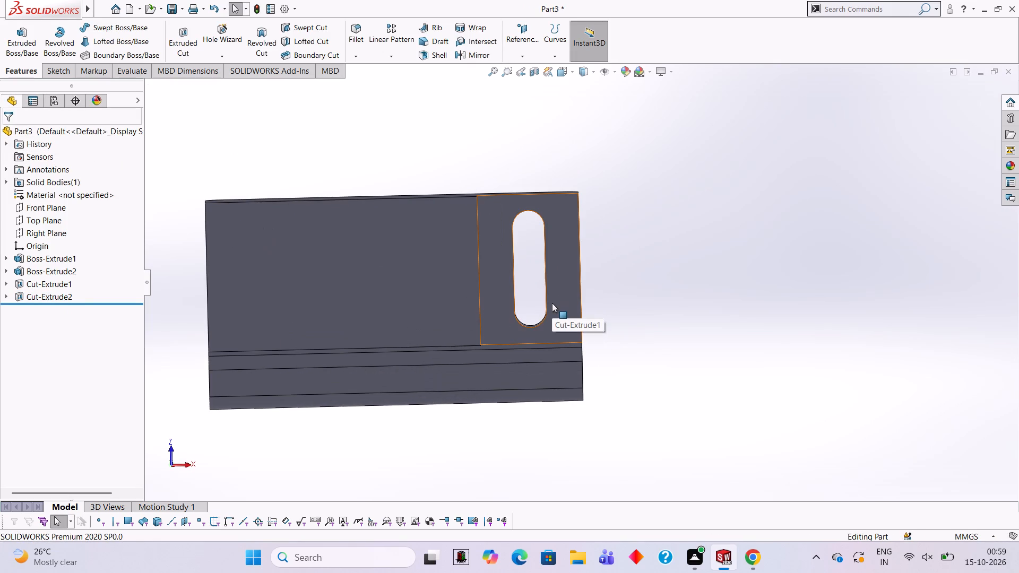
{"action": "scroll", "coordinate": [395, 284], "scroll_direction": "up", "scroll_amount": 1}
{"action": "scroll", "coordinate": [400, 284], "scroll_direction": "down", "scroll_amount": 1}
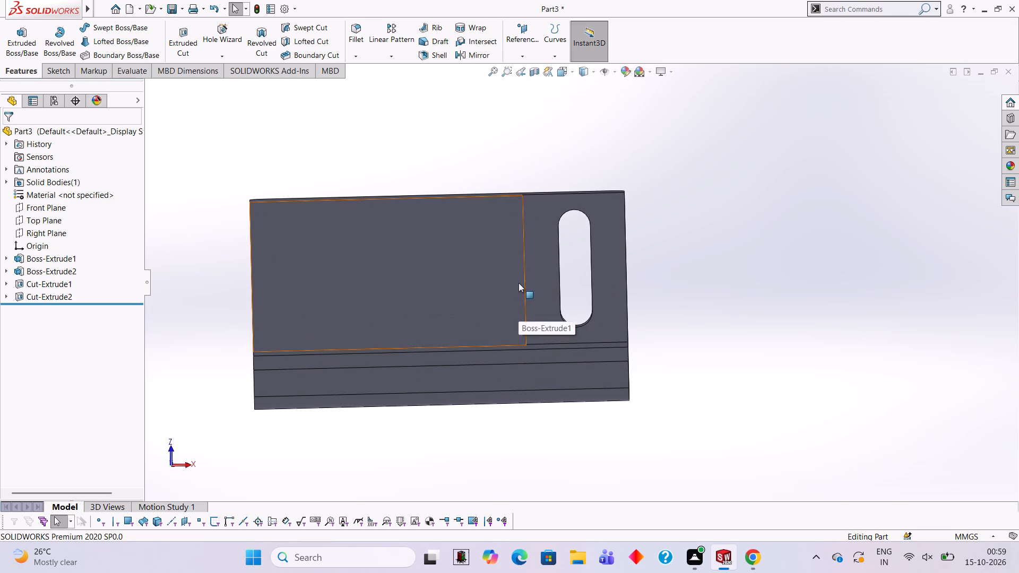
{"action": "scroll", "coordinate": [548, 286], "scroll_direction": "up", "scroll_amount": 1}
{"action": "scroll", "coordinate": [548, 288], "scroll_direction": "down", "scroll_amount": 1}
{"action": "middle_click_drag", "start_coordinate": [667, 268], "coordinate": [679, 410]}
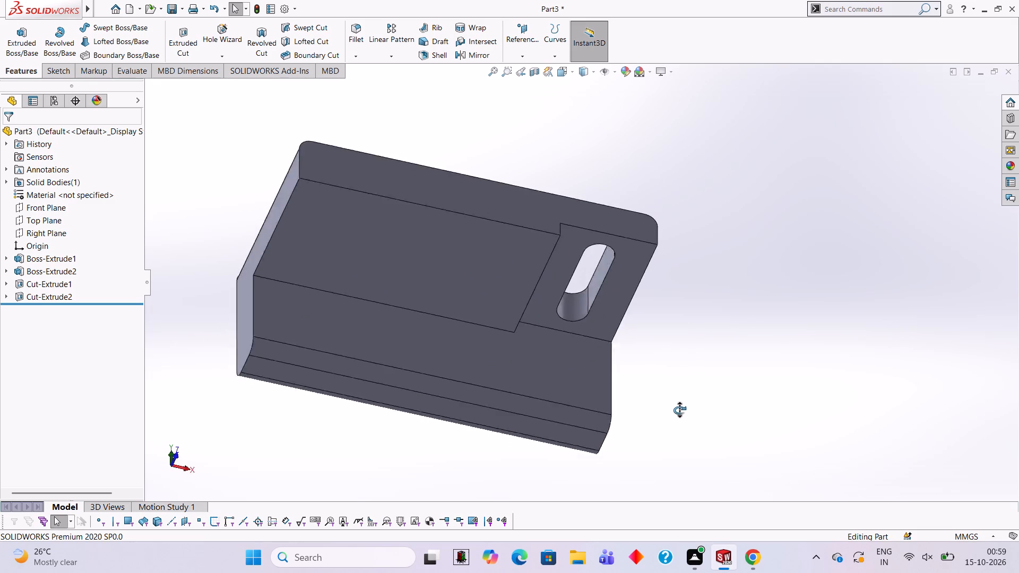
{"action": "middle_click_drag", "start_coordinate": [679, 410], "coordinate": [673, 420]}
{"action": "middle_click_drag", "start_coordinate": [680, 418], "coordinate": [694, 427]}
{"action": "middle_click_drag", "start_coordinate": [670, 355], "coordinate": [732, 445]}
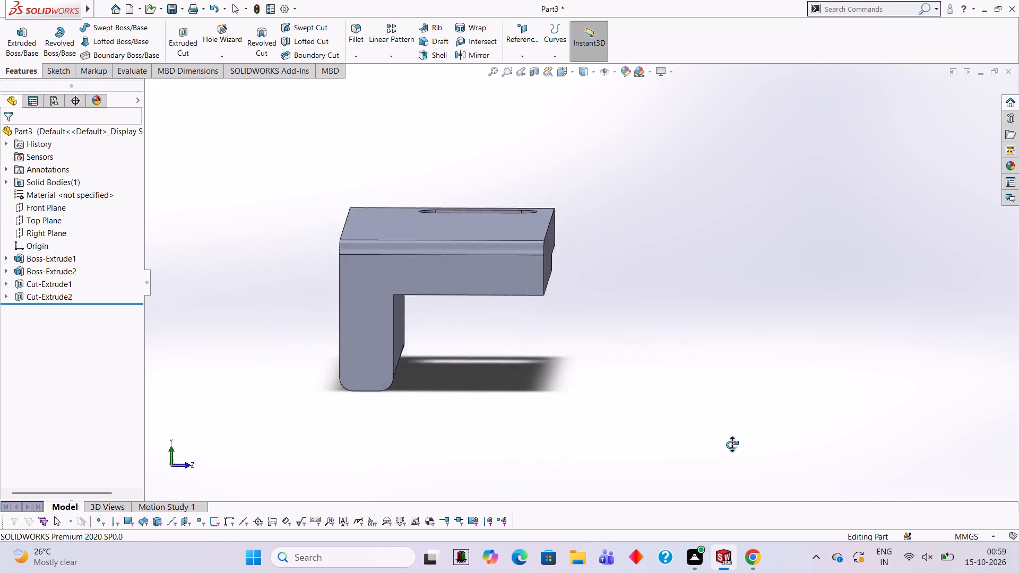
{"action": "middle_click_drag", "start_coordinate": [732, 445], "coordinate": [577, 383]}
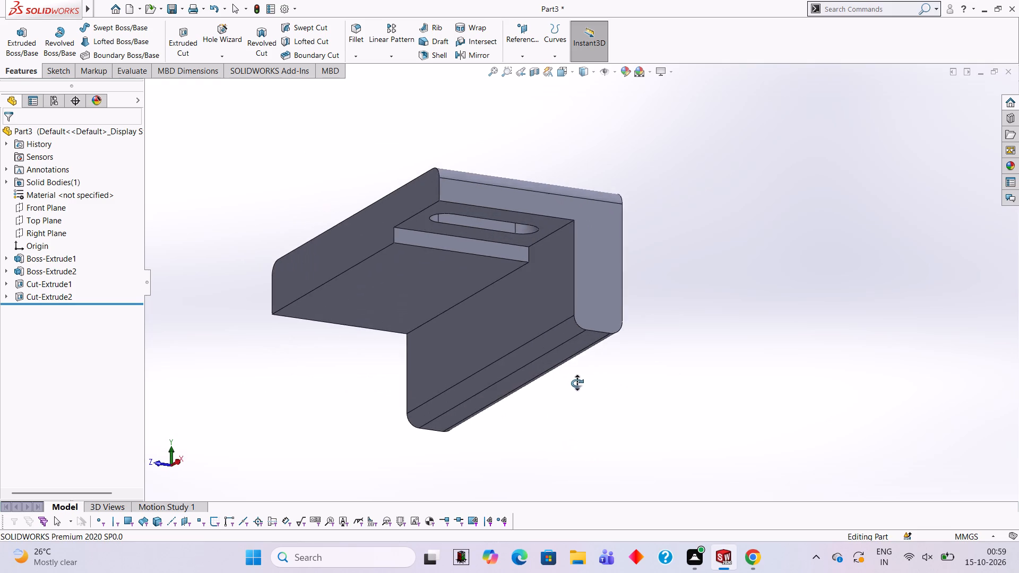
{"action": "middle_click_drag", "start_coordinate": [577, 383], "coordinate": [659, 346]}
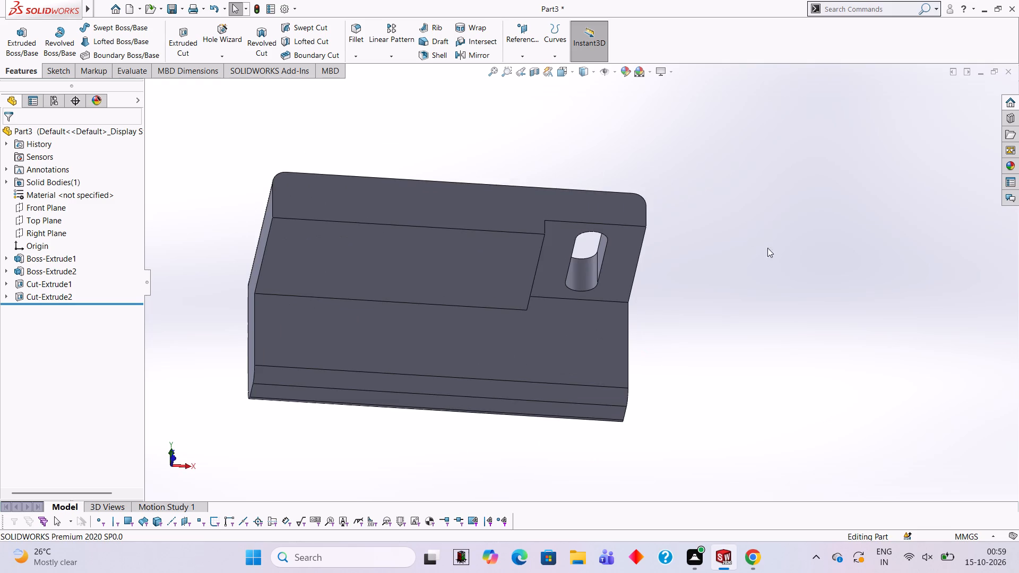
{"action": "middle_click_drag", "start_coordinate": [750, 317], "coordinate": [800, 357]}
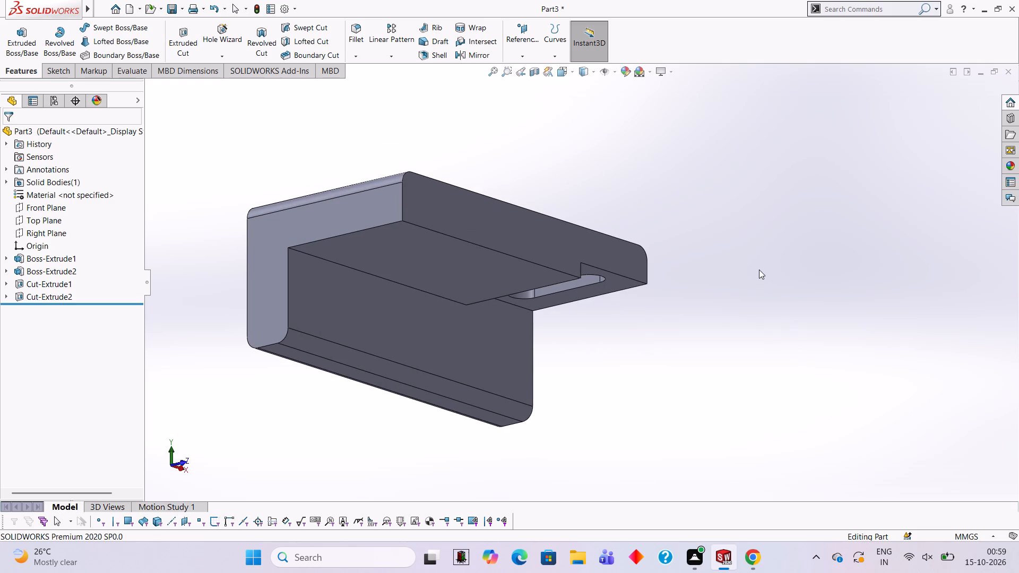
{"action": "middle_click_drag", "start_coordinate": [688, 327], "coordinate": [709, 344]}
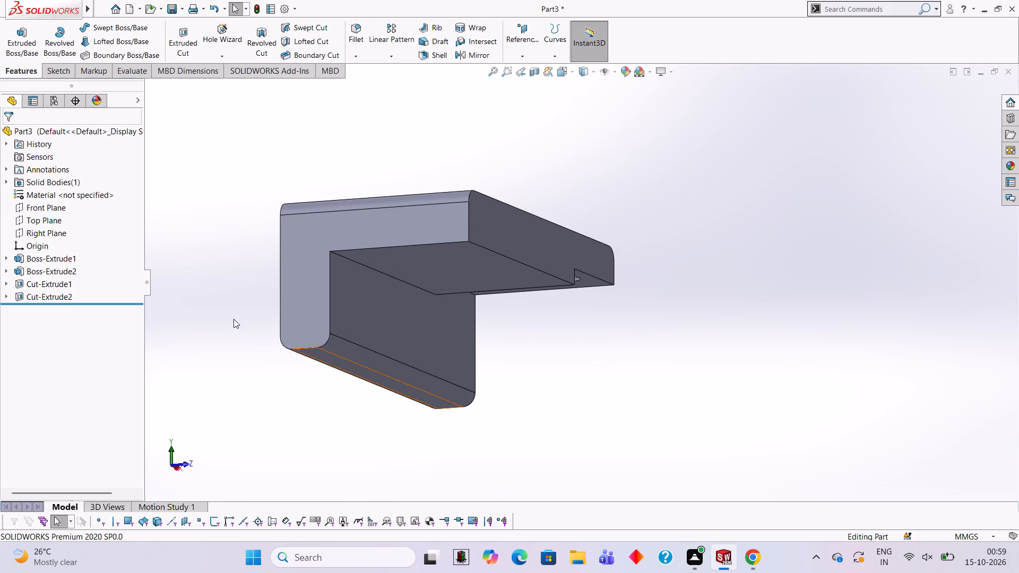
On the L-shaped end face opposite the slot, sketch connected lines: 26 mm from the inner corner, 36 mm down, 31 mm back to the leg.
{"action": "left_click", "coordinate": [305, 274]}
{"action": "left_click", "coordinate": [348, 249]}
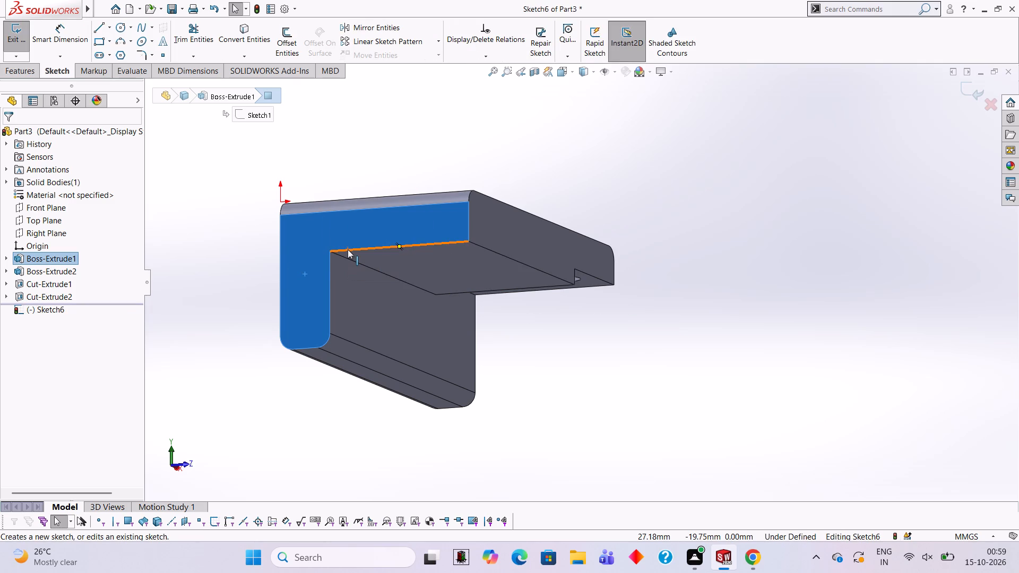
{"action": "key", "text": "ctrl+8"}
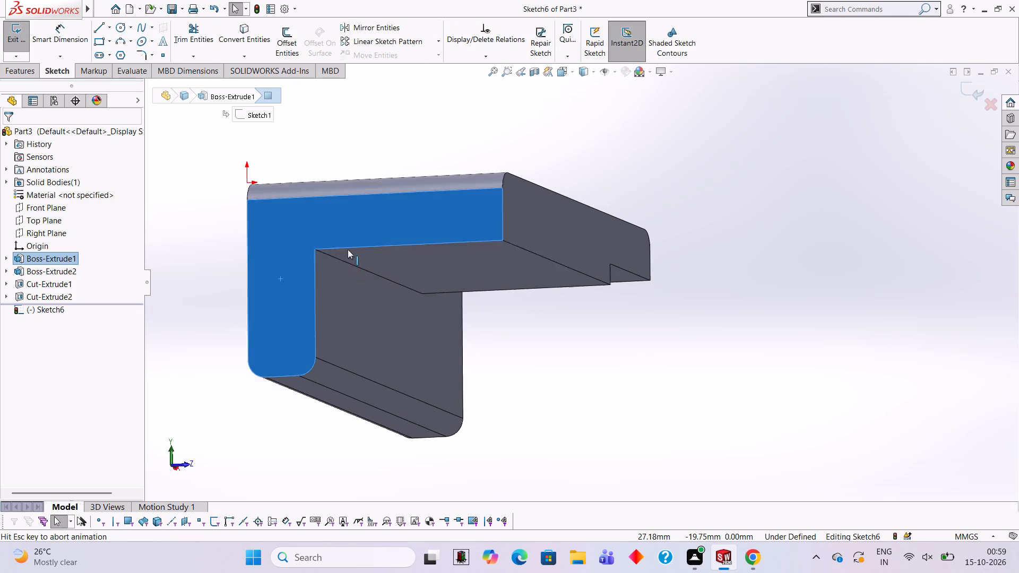
{"action": "scroll", "coordinate": [657, 322], "scroll_direction": "up", "scroll_amount": 1}
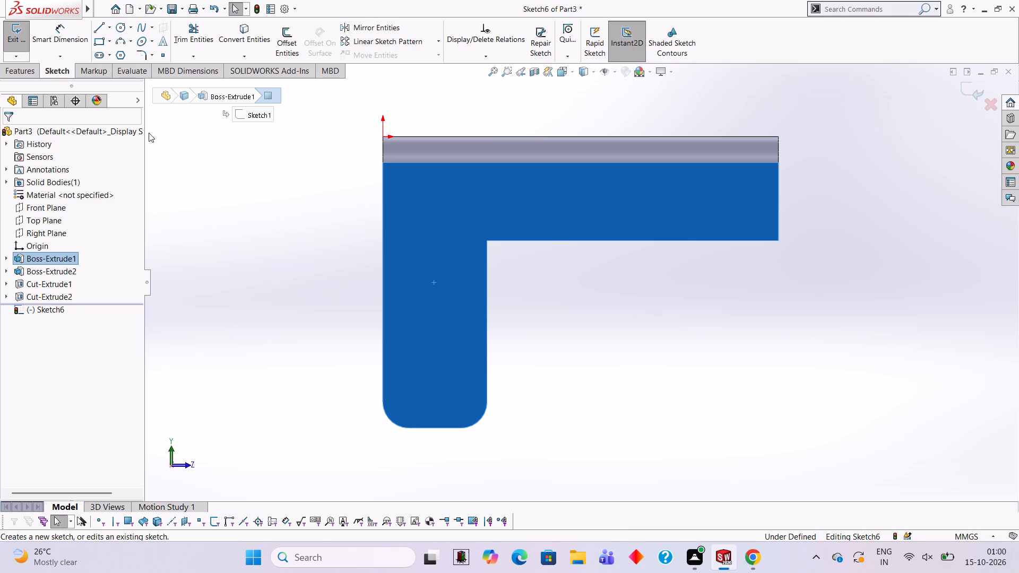
{"action": "left_click", "coordinate": [96, 27]}
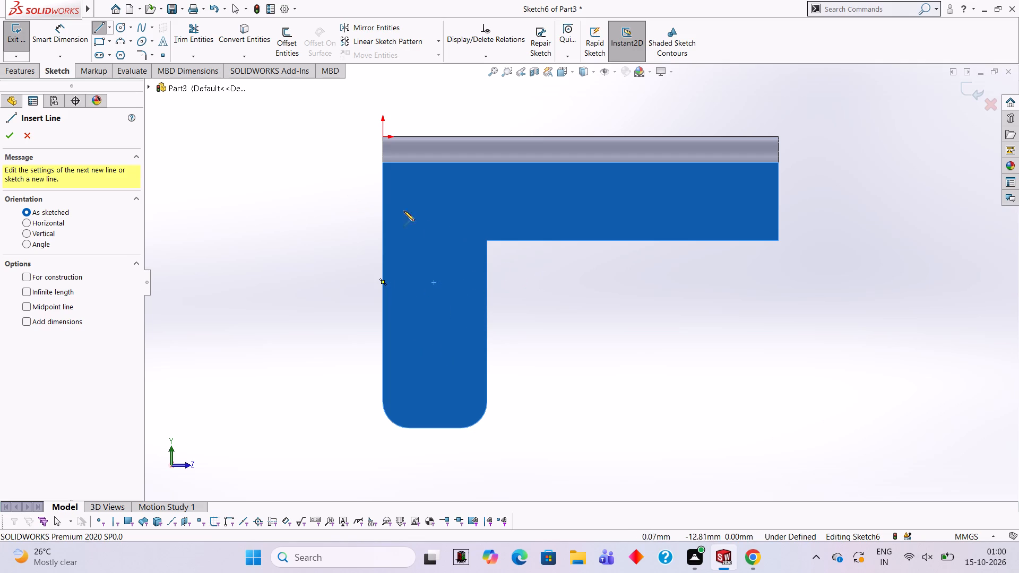
{"action": "left_click", "coordinate": [486, 240]}
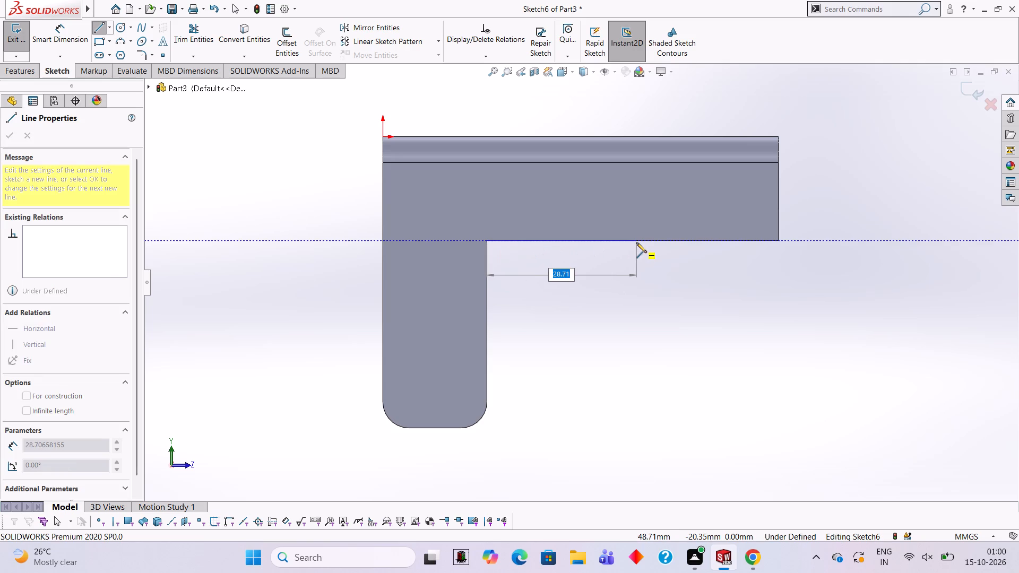
{"action": "type", "text": "26"}
{"action": "key", "text": "Return"}
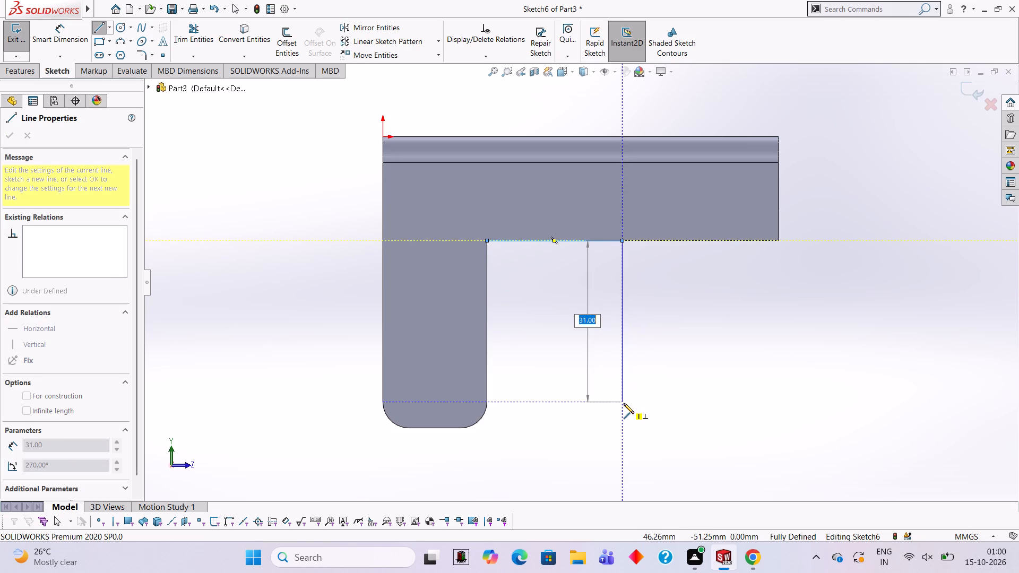
{"action": "type", "text": "36"}
{"action": "key", "text": "Return"}
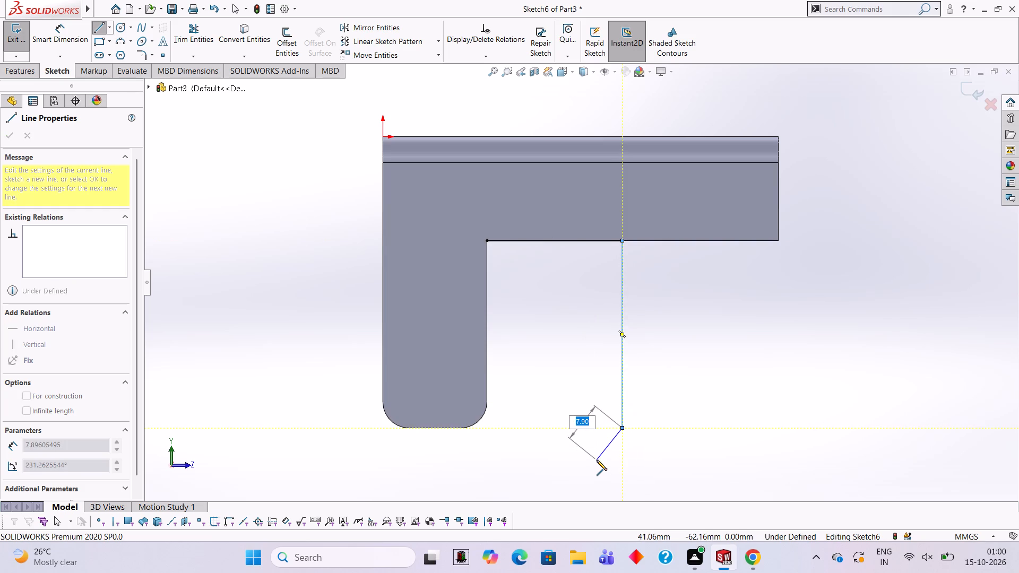
{"action": "left_click", "coordinate": [462, 427]}
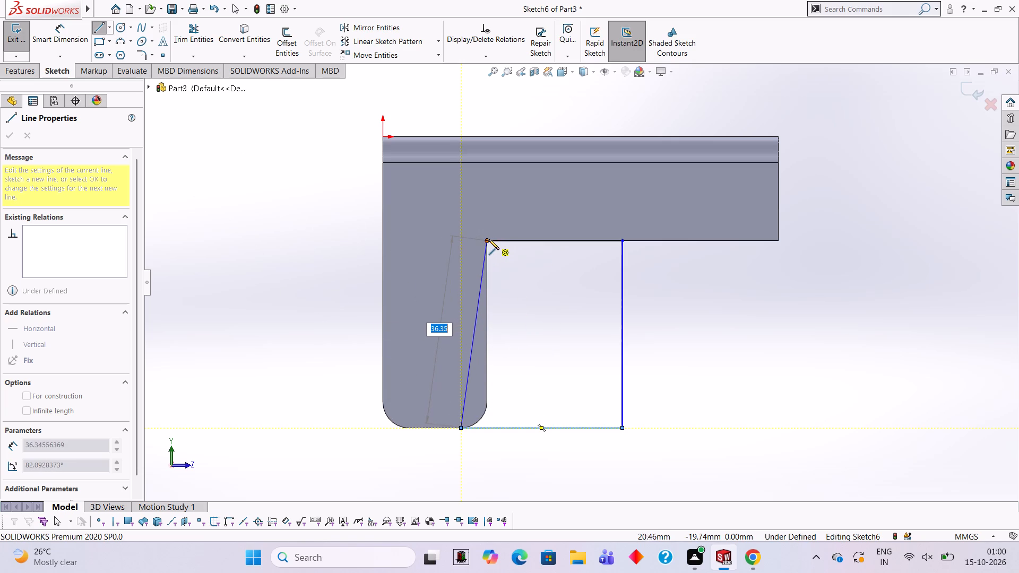
{"action": "key", "text": "Escape"}
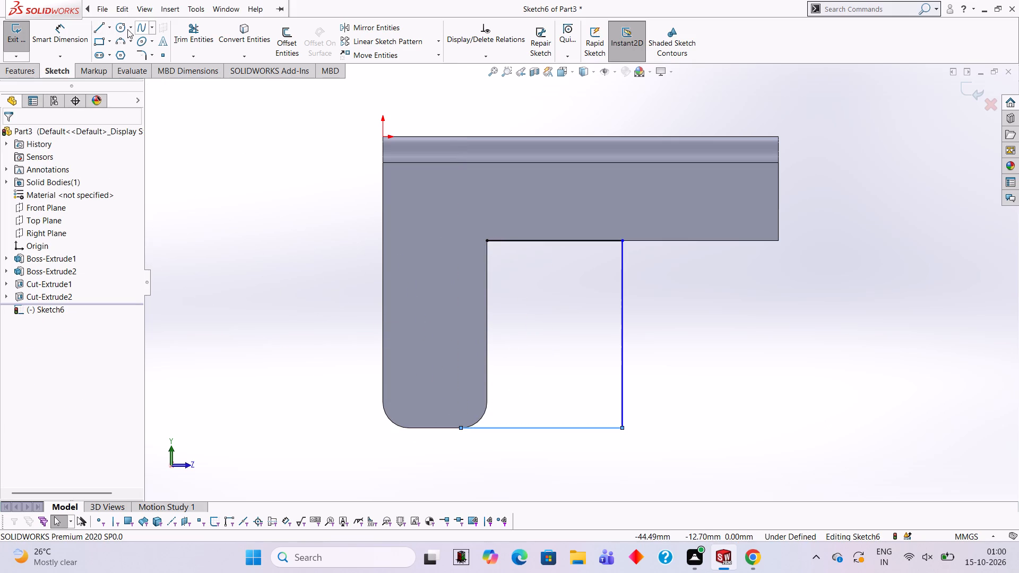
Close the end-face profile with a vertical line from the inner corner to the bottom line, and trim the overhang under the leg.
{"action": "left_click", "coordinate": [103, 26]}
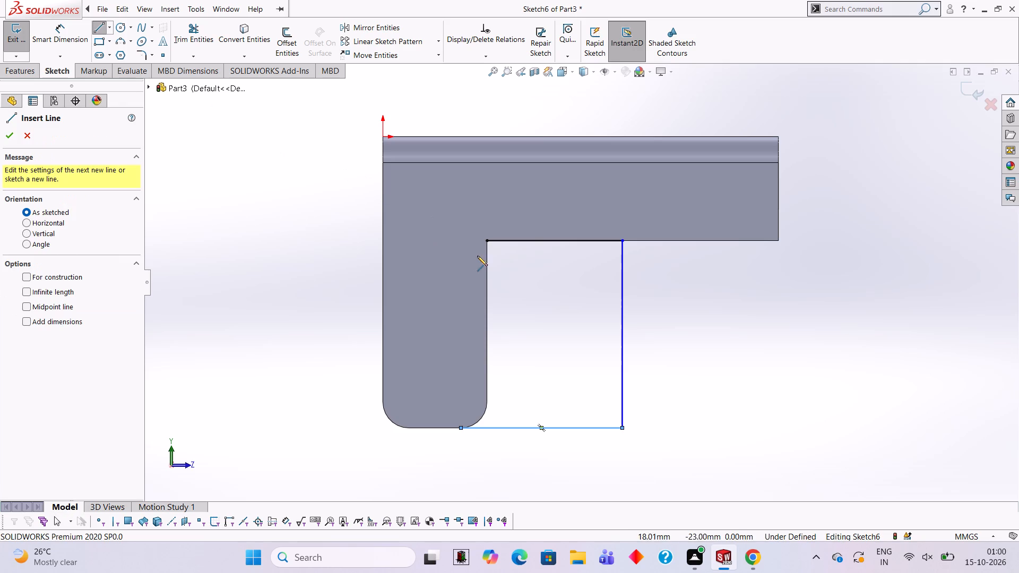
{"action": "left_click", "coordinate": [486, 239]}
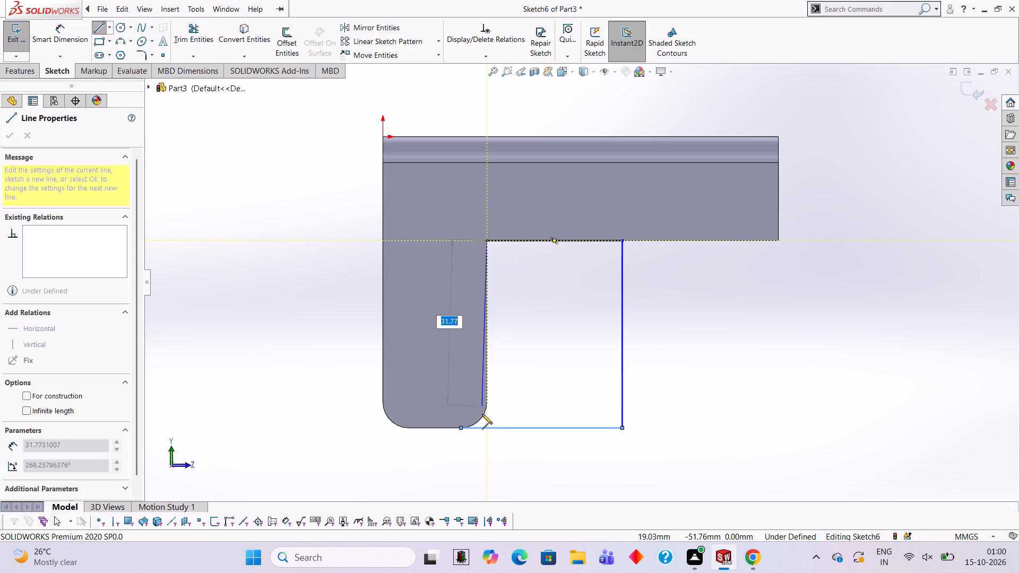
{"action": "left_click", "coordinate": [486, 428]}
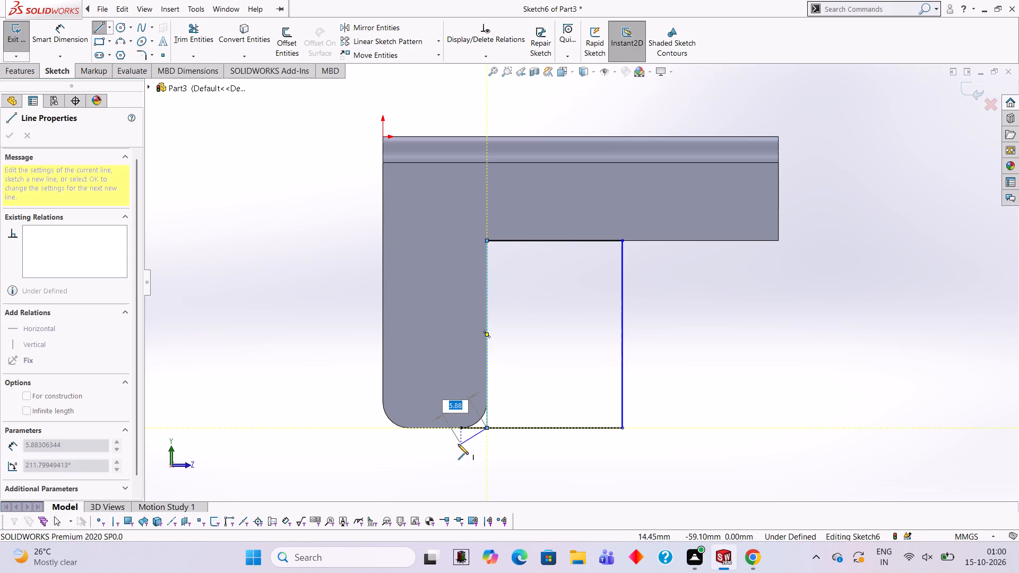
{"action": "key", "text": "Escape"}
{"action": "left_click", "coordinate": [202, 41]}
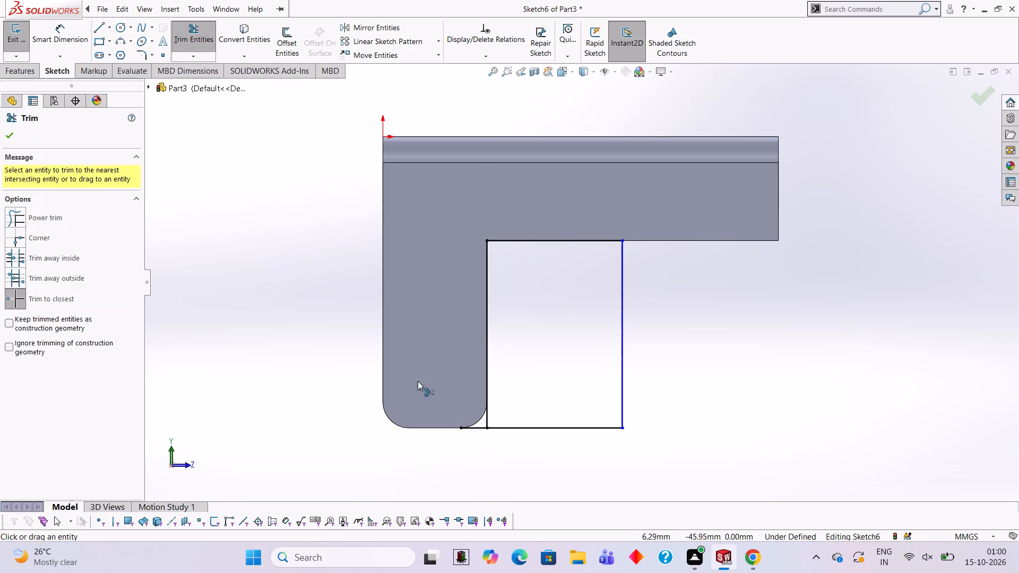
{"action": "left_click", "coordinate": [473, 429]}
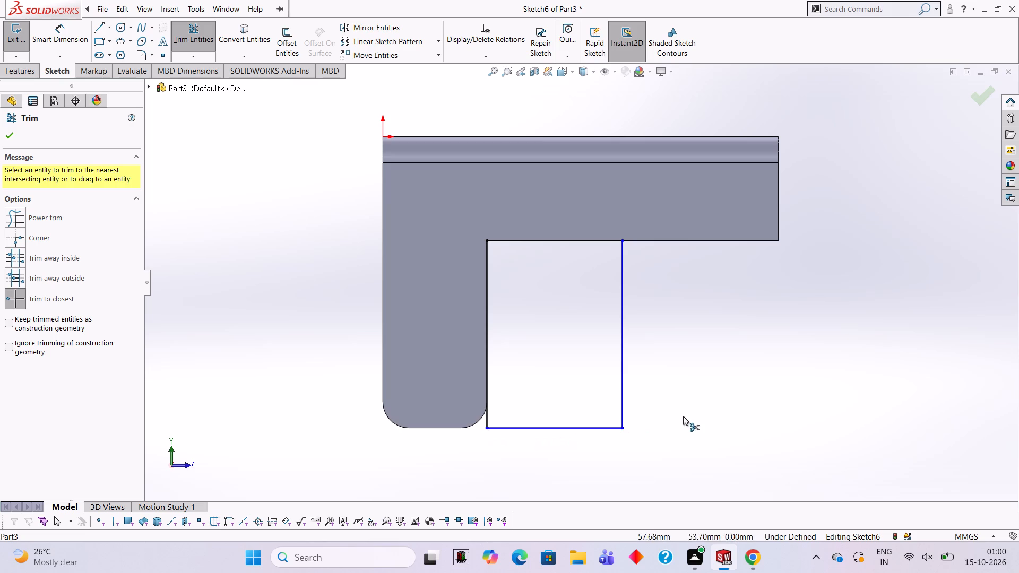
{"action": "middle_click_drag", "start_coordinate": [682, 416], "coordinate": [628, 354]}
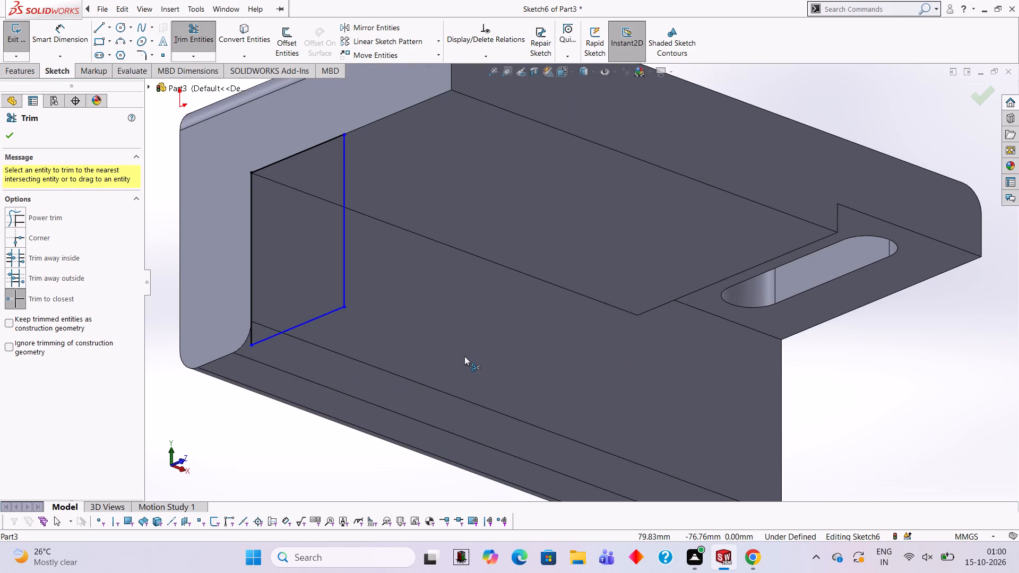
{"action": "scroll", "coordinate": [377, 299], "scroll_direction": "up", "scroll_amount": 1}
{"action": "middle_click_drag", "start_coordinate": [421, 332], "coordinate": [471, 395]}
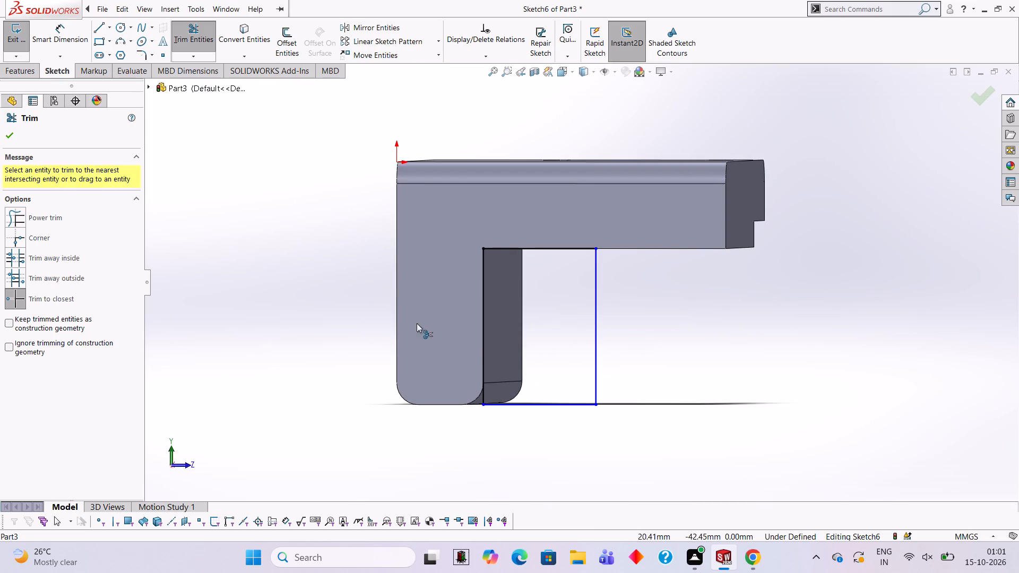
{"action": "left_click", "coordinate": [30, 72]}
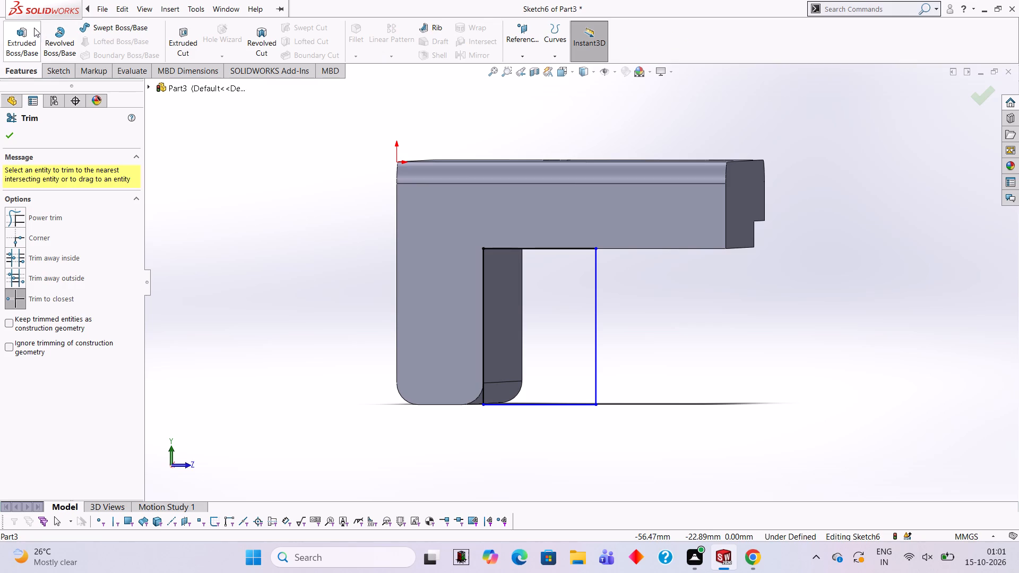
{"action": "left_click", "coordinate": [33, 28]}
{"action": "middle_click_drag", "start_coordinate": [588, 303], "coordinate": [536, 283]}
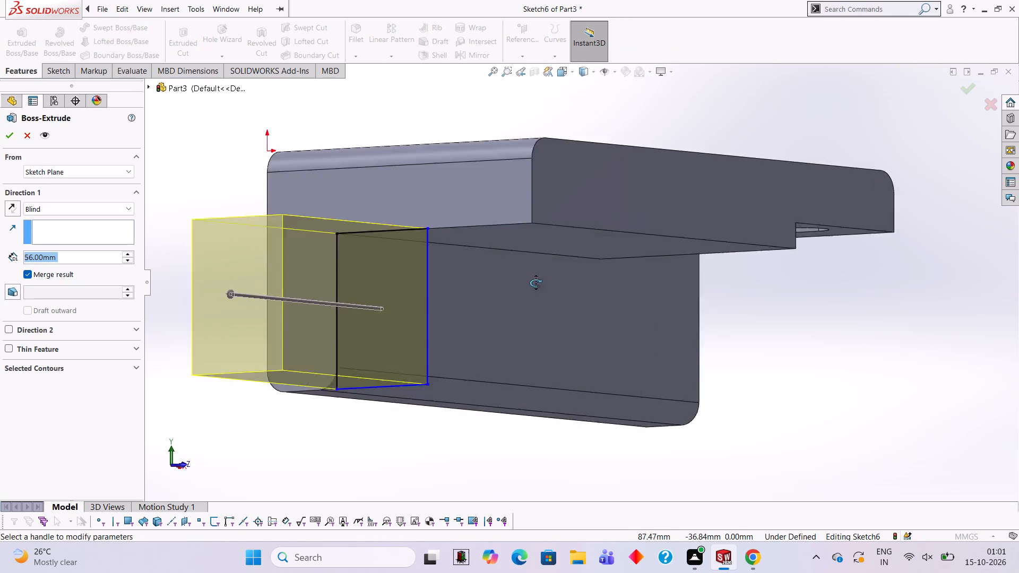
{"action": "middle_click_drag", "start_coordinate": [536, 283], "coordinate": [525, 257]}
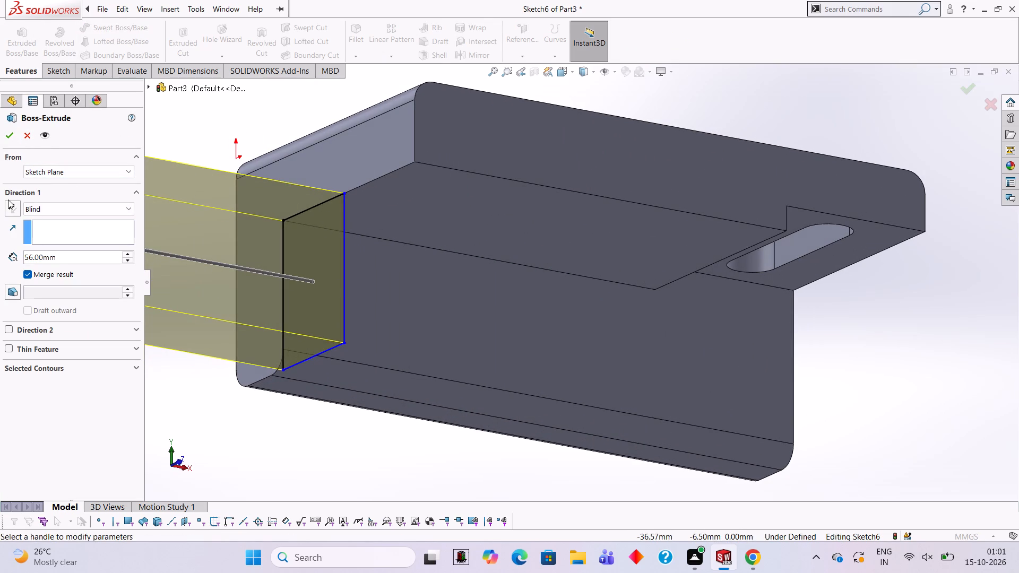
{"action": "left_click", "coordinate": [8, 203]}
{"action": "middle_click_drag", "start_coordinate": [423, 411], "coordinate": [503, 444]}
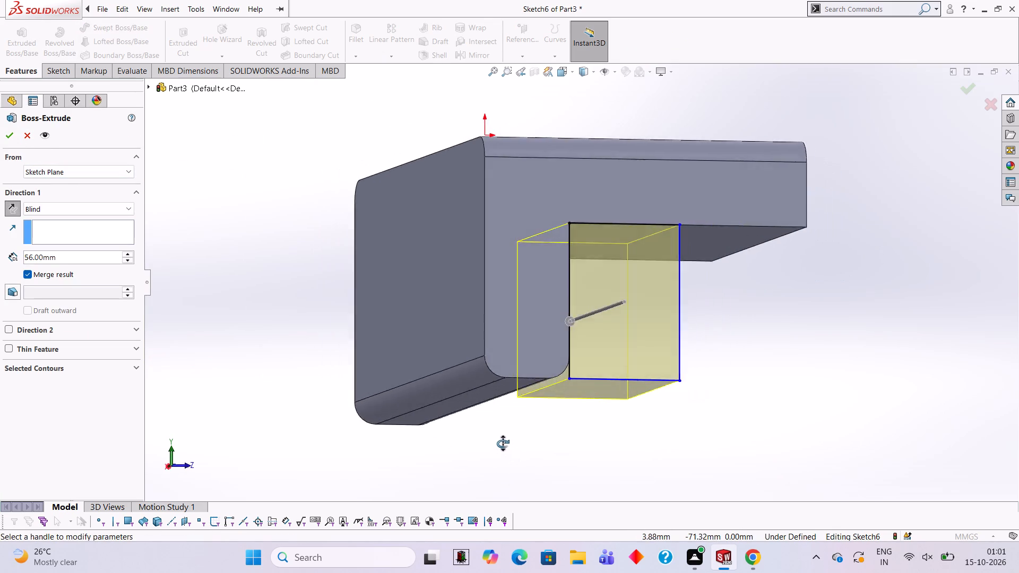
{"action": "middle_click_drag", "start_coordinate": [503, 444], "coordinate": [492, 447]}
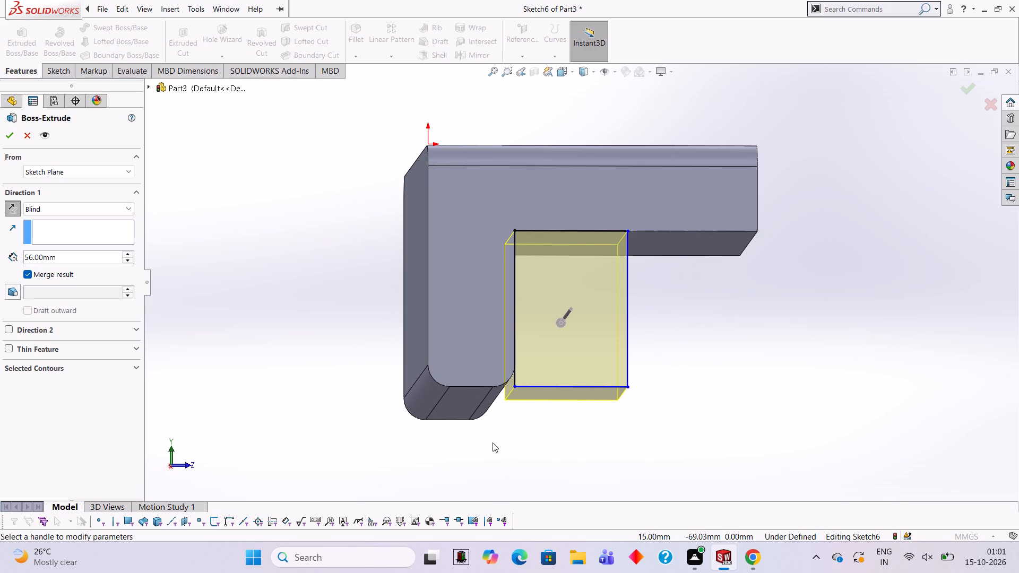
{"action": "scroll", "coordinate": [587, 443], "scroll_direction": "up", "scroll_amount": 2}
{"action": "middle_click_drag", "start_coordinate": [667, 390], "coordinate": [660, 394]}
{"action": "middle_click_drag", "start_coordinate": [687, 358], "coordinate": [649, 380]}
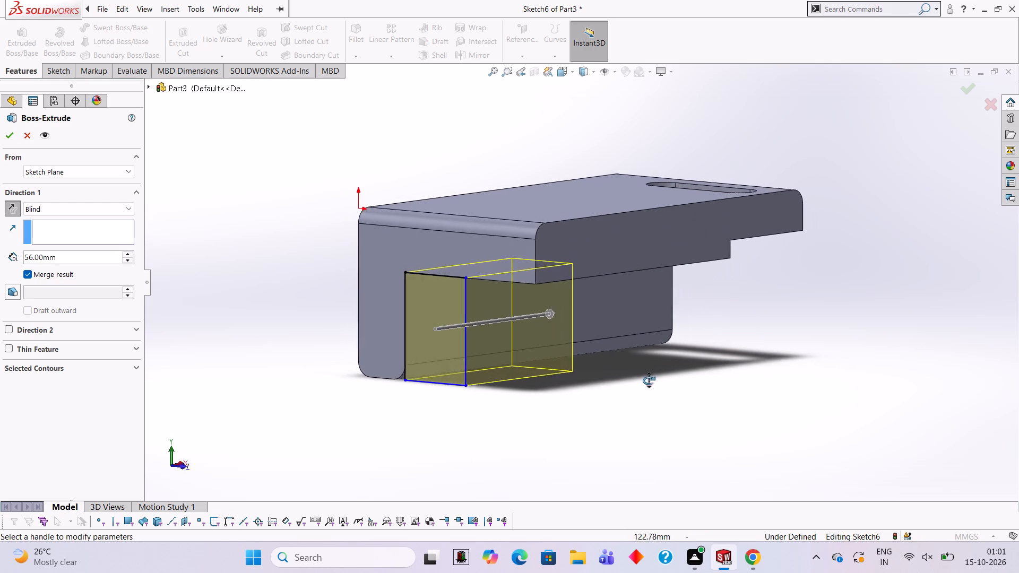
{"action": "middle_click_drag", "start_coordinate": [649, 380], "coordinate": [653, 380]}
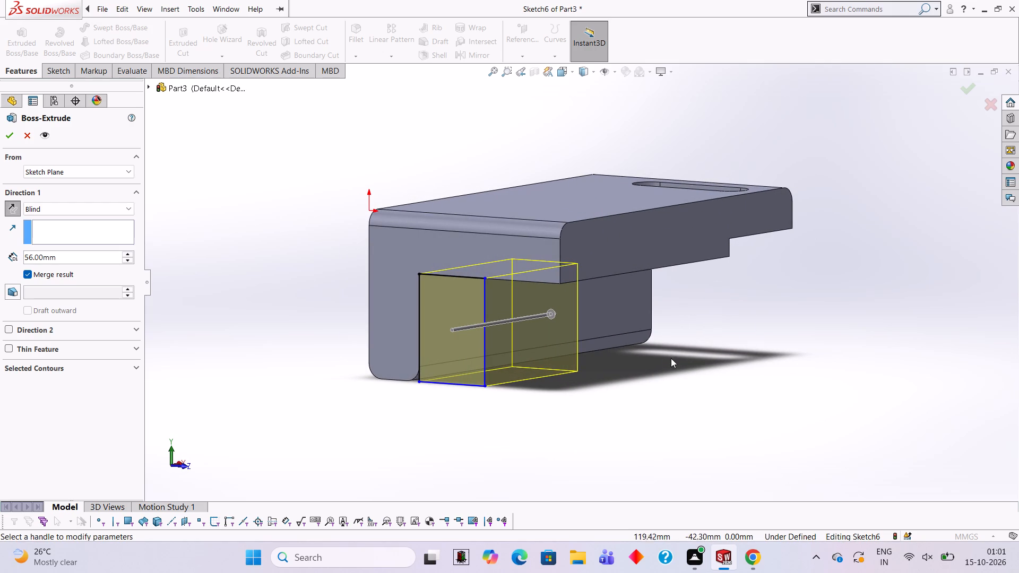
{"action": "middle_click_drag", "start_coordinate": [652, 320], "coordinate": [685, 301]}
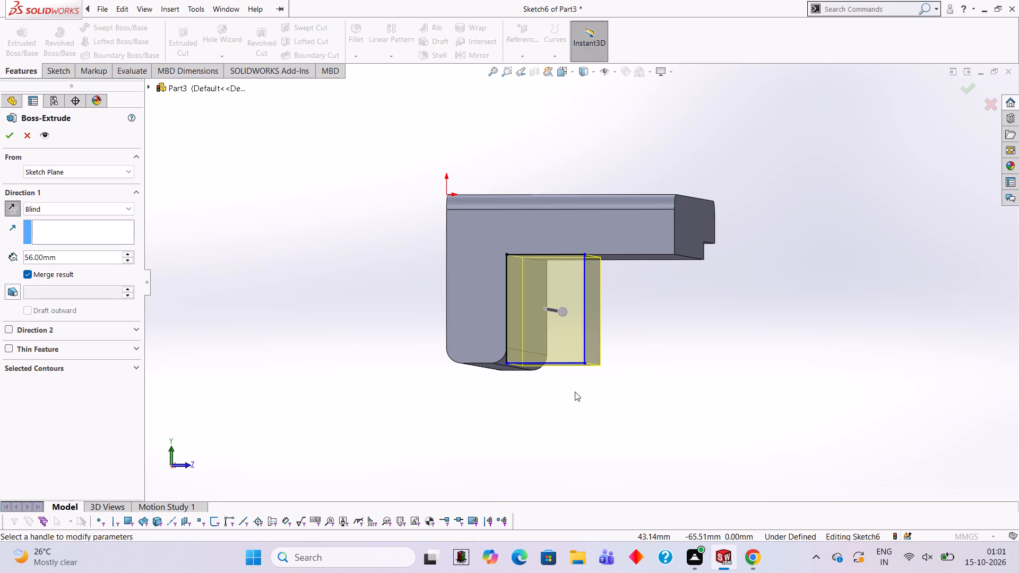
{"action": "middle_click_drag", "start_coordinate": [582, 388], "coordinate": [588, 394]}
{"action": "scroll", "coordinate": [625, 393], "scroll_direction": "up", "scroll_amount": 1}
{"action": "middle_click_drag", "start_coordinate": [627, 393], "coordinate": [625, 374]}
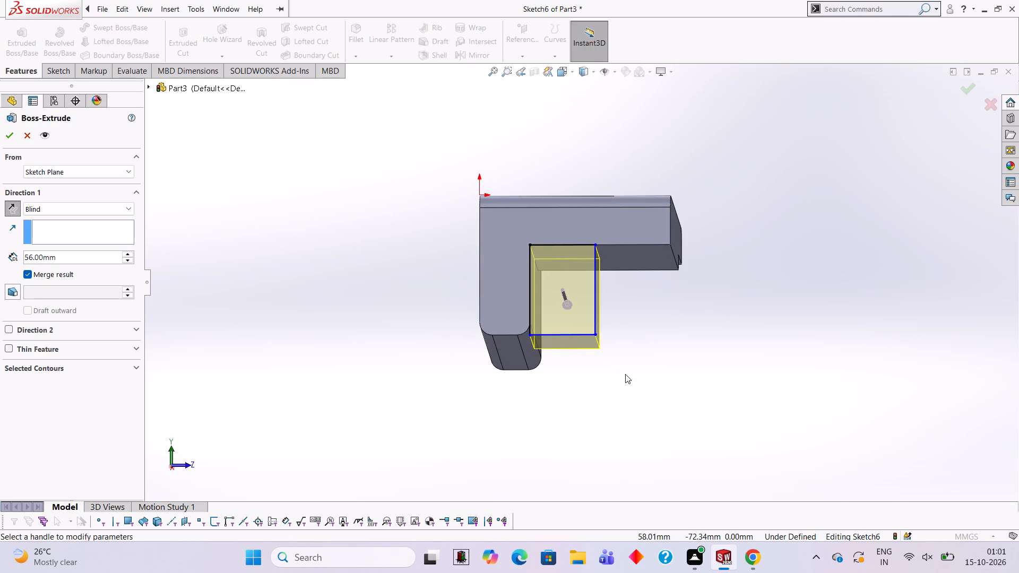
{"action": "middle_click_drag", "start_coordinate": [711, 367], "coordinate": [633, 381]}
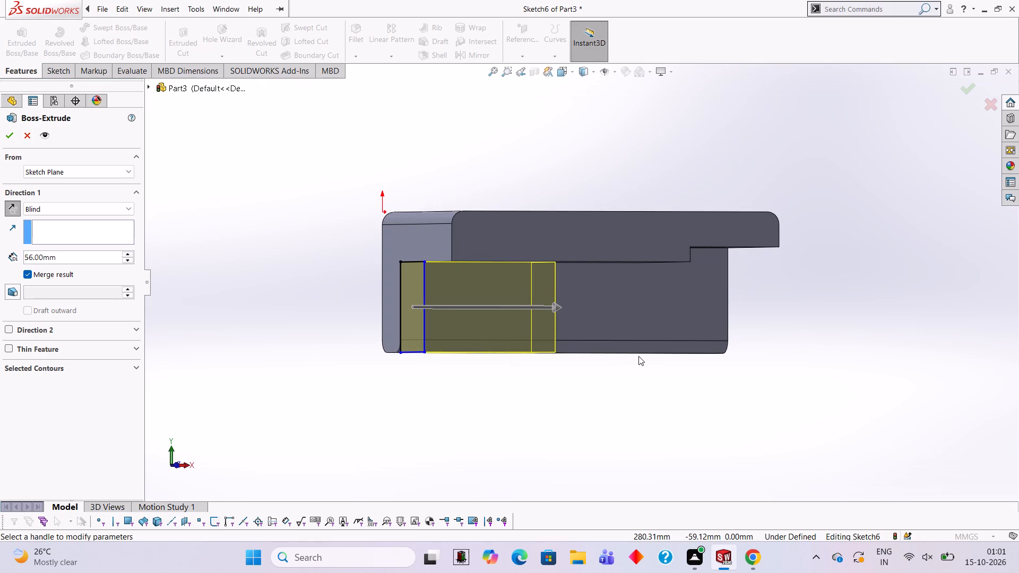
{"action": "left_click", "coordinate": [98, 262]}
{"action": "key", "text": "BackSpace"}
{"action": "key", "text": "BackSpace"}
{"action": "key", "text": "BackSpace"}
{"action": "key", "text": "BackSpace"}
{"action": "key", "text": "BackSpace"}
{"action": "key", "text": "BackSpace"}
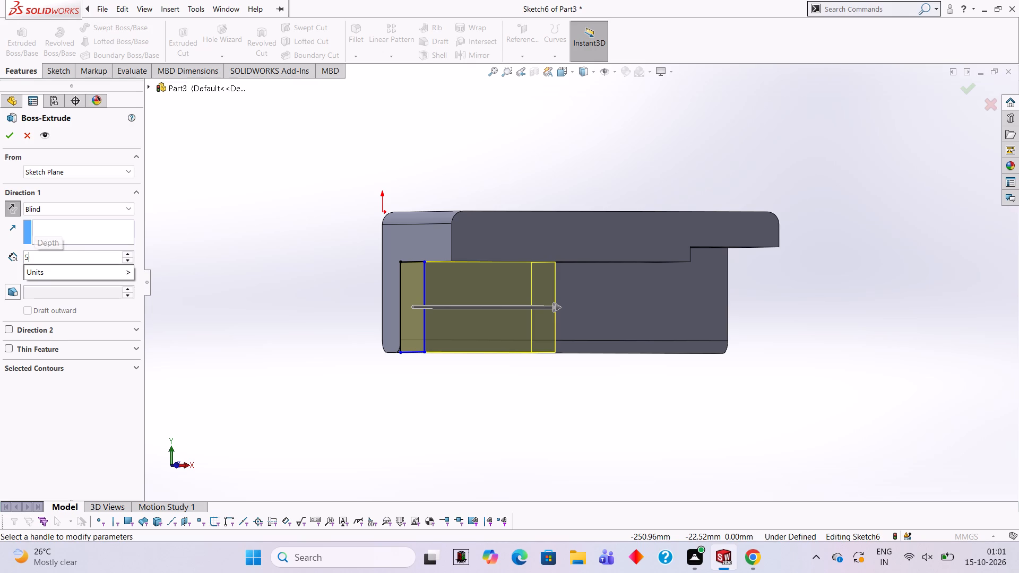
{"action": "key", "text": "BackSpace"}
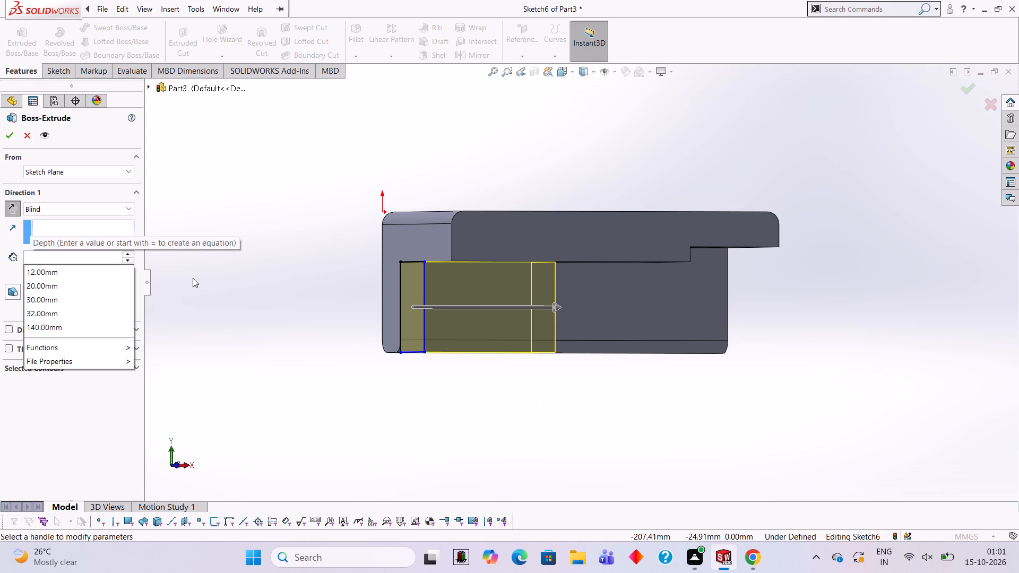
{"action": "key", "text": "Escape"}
Examine how the closed profile meets the rounded lower corner of the leg.
{"action": "middle_click_drag", "start_coordinate": [349, 355], "coordinate": [427, 383]}
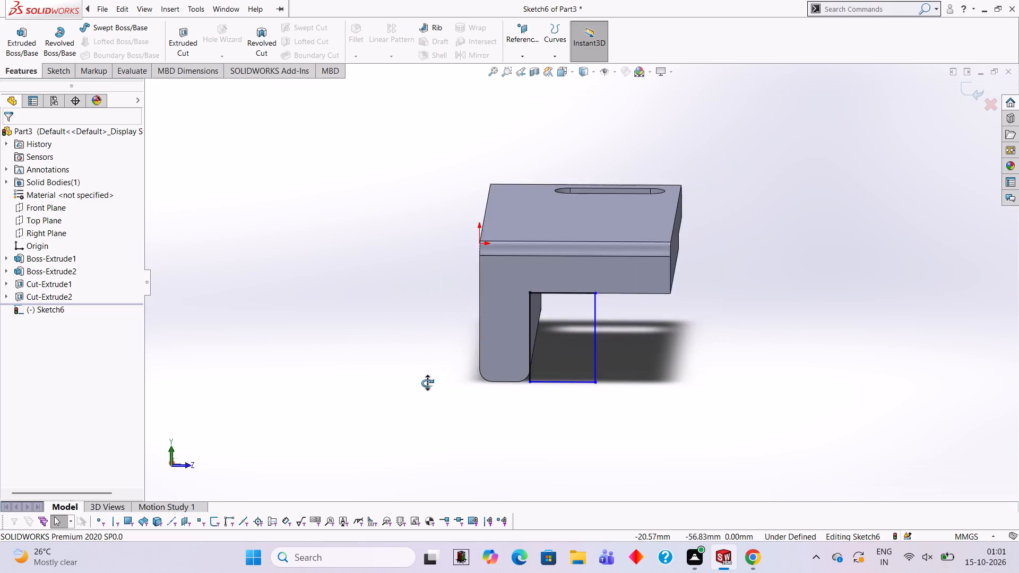
{"action": "middle_click_drag", "start_coordinate": [427, 383], "coordinate": [432, 364]}
{"action": "scroll", "coordinate": [593, 384], "scroll_direction": "down", "scroll_amount": 4}
{"action": "middle_click_drag", "start_coordinate": [563, 270], "coordinate": [547, 270]}
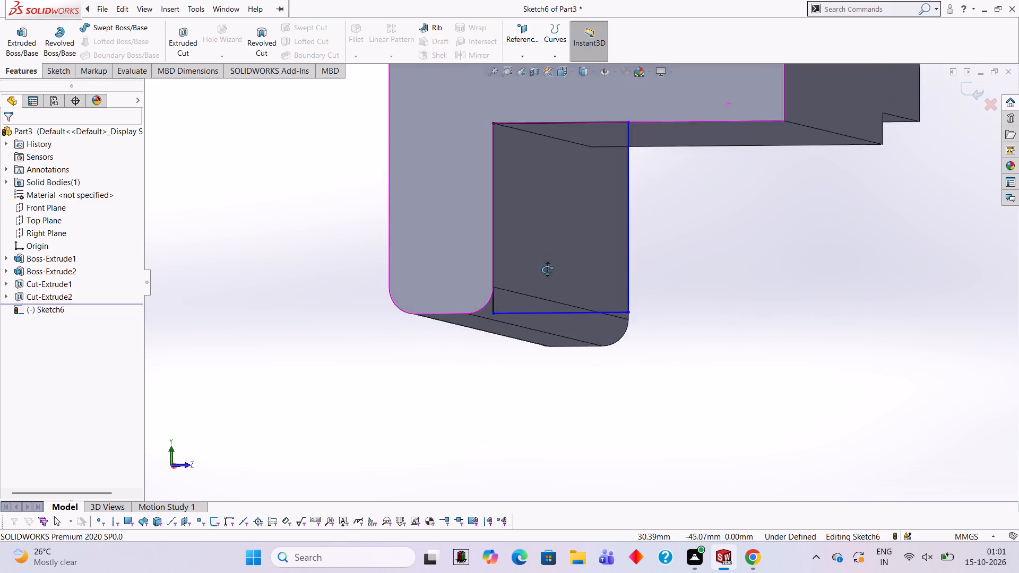
{"action": "middle_click_drag", "start_coordinate": [547, 270], "coordinate": [557, 274]}
{"action": "scroll", "coordinate": [554, 261], "scroll_direction": "down", "scroll_amount": 3}
{"action": "middle_click_drag", "start_coordinate": [565, 318], "coordinate": [564, 305]}
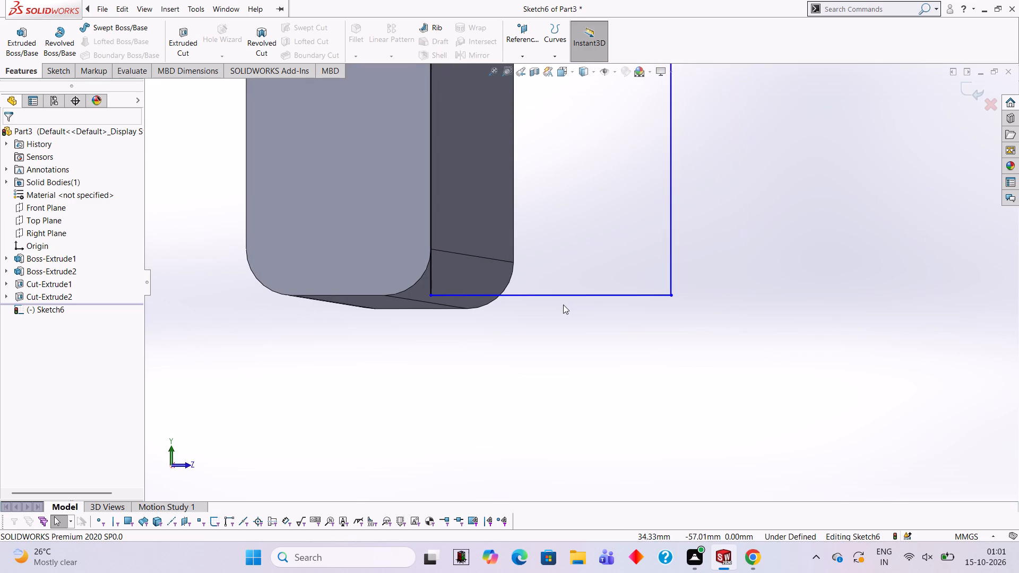
{"action": "middle_click_drag", "start_coordinate": [486, 274], "coordinate": [490, 284]}
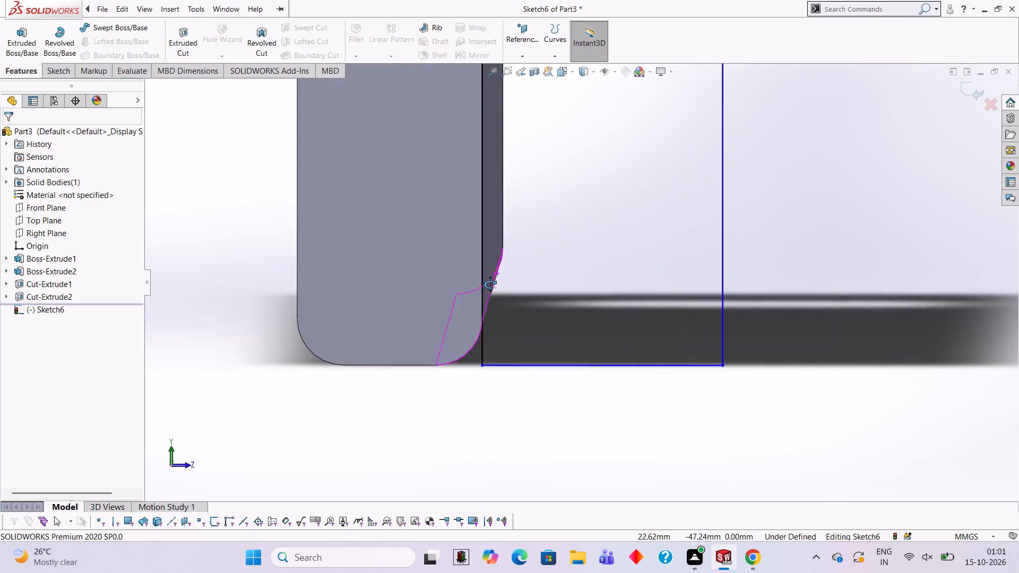
{"action": "middle_click_drag", "start_coordinate": [490, 284], "coordinate": [491, 280]}
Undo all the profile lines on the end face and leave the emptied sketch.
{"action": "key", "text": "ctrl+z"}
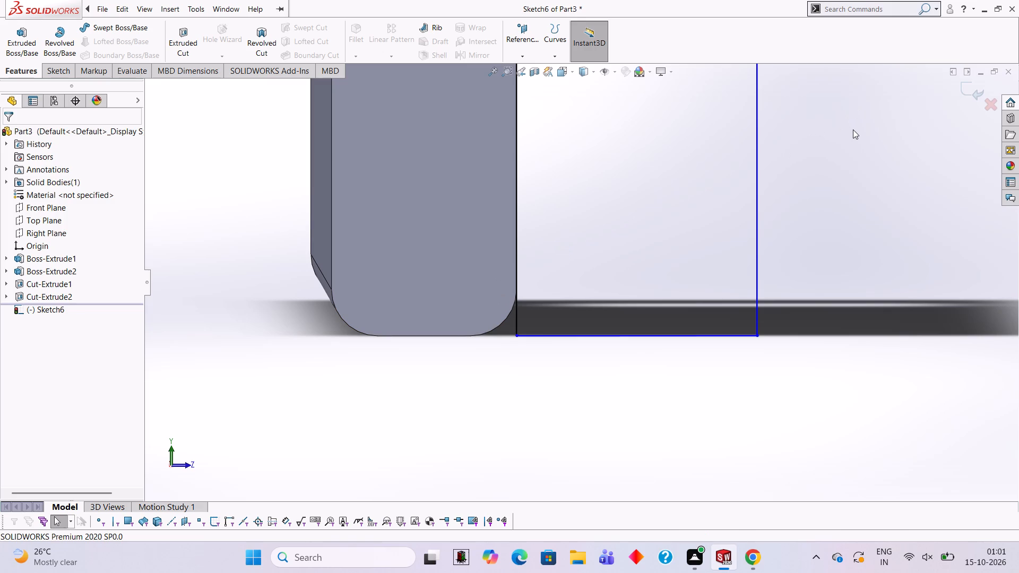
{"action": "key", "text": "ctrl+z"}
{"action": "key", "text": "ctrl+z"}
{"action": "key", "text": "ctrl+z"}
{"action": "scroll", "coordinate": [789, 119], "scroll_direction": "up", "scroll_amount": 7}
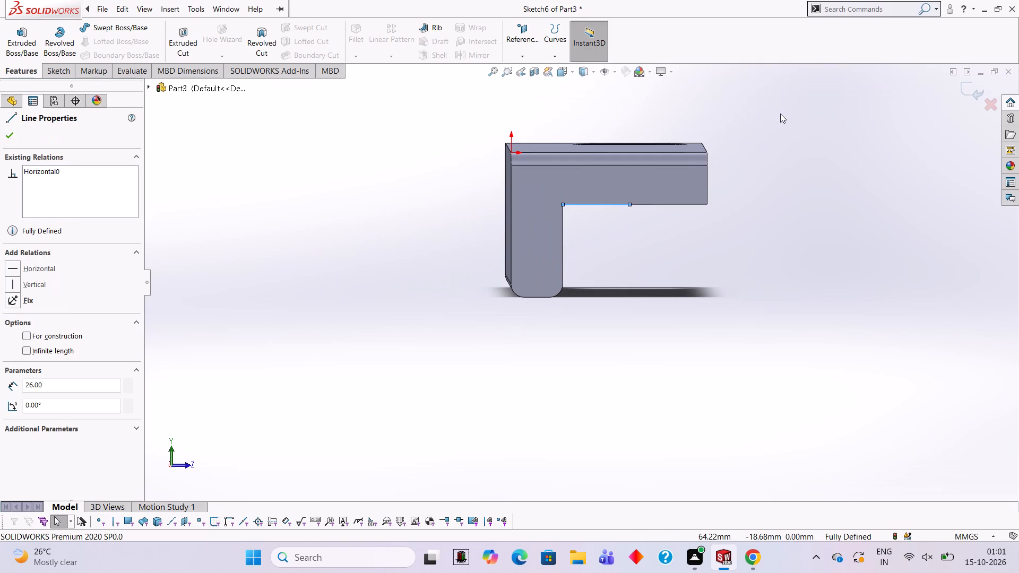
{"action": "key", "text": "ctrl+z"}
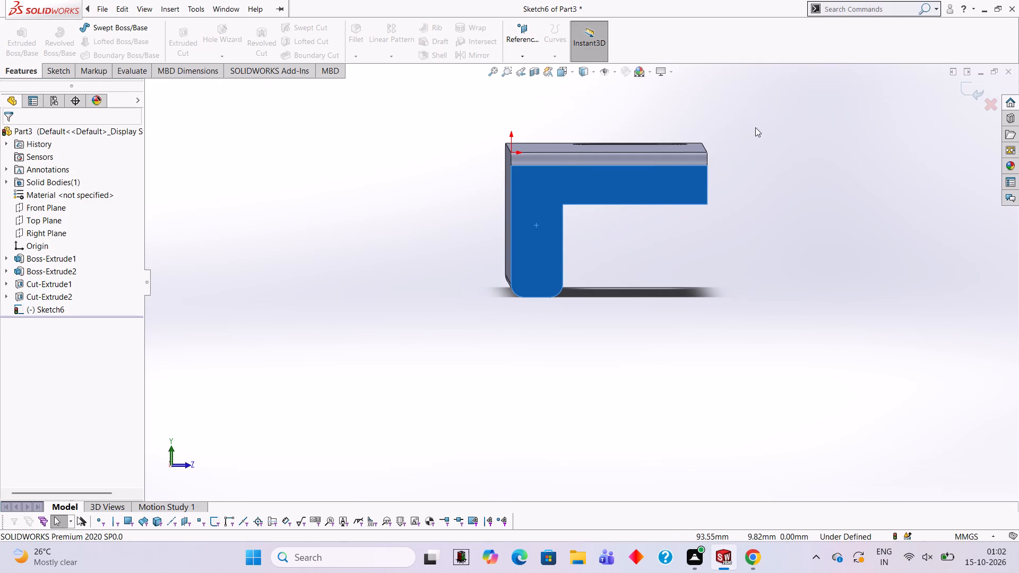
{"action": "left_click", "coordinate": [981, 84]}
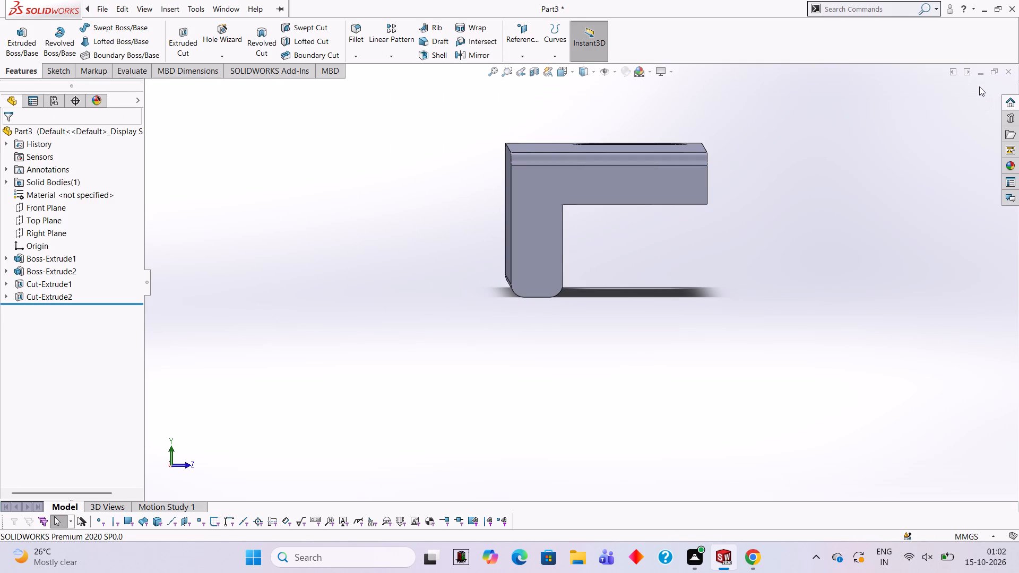
On the L-shaped end face, sketch connected lines: 26 mm from the inner corner, 36 mm down, and back to the leg's bottom edge where the rounding starts.
{"action": "left_click", "coordinate": [554, 178]}
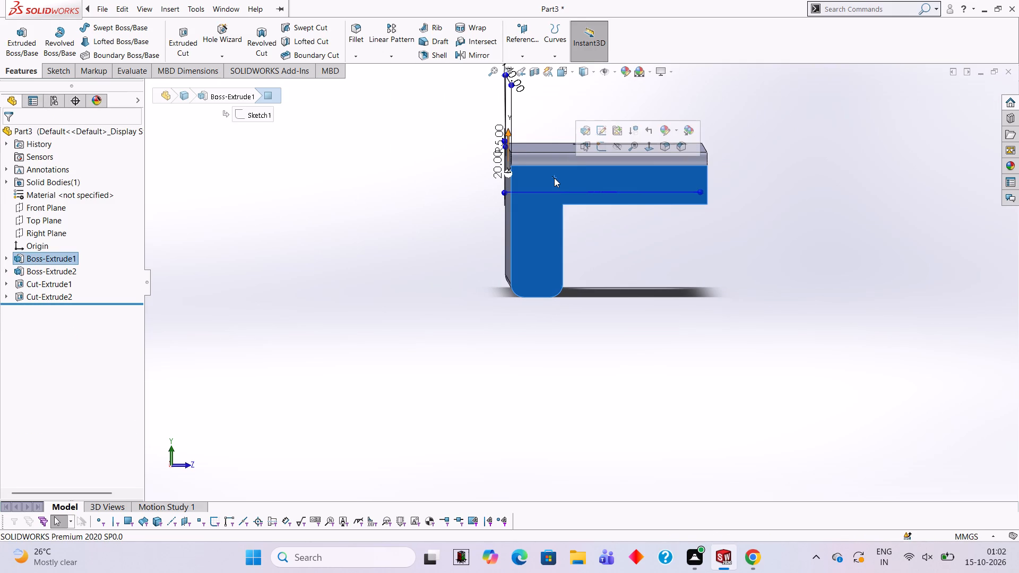
{"action": "left_click", "coordinate": [598, 151]}
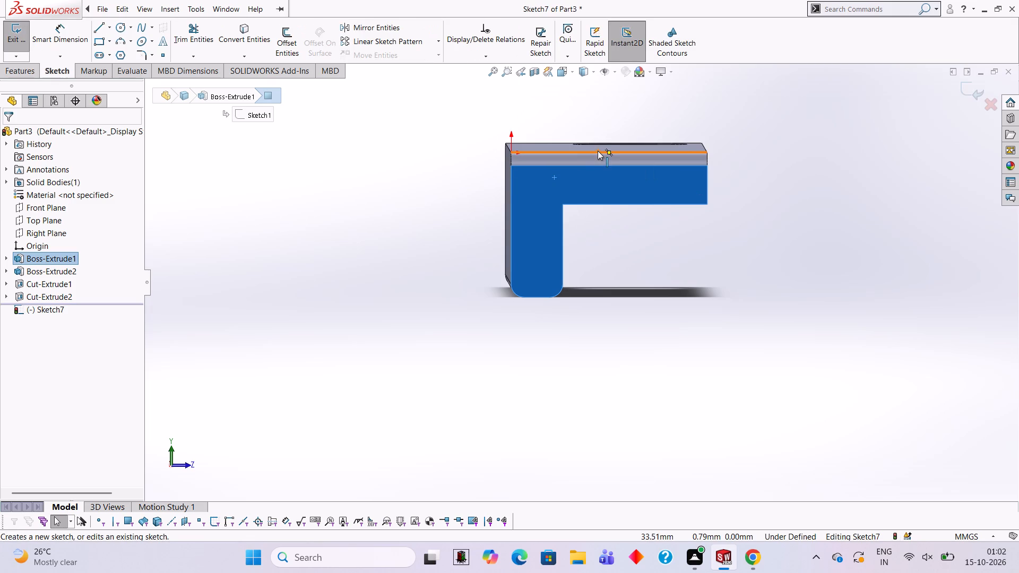
{"action": "key", "text": "ctrl+8"}
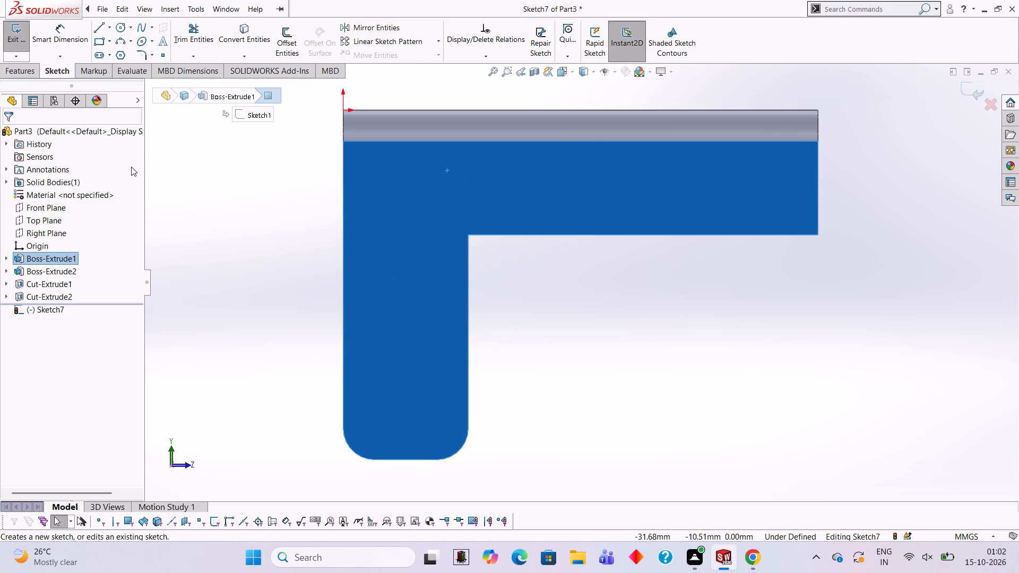
{"action": "left_click", "coordinate": [100, 30]}
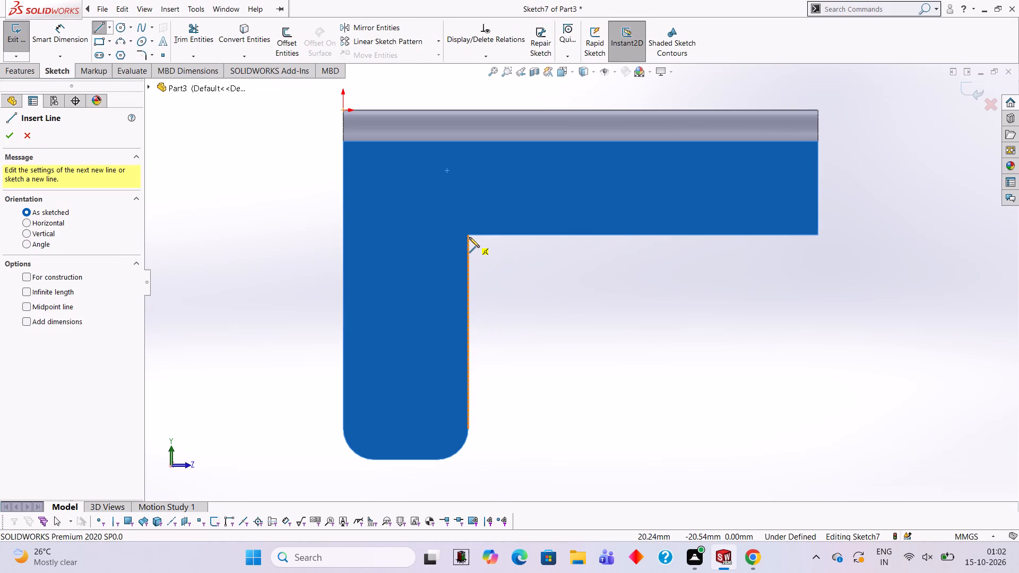
{"action": "left_click", "coordinate": [468, 237]}
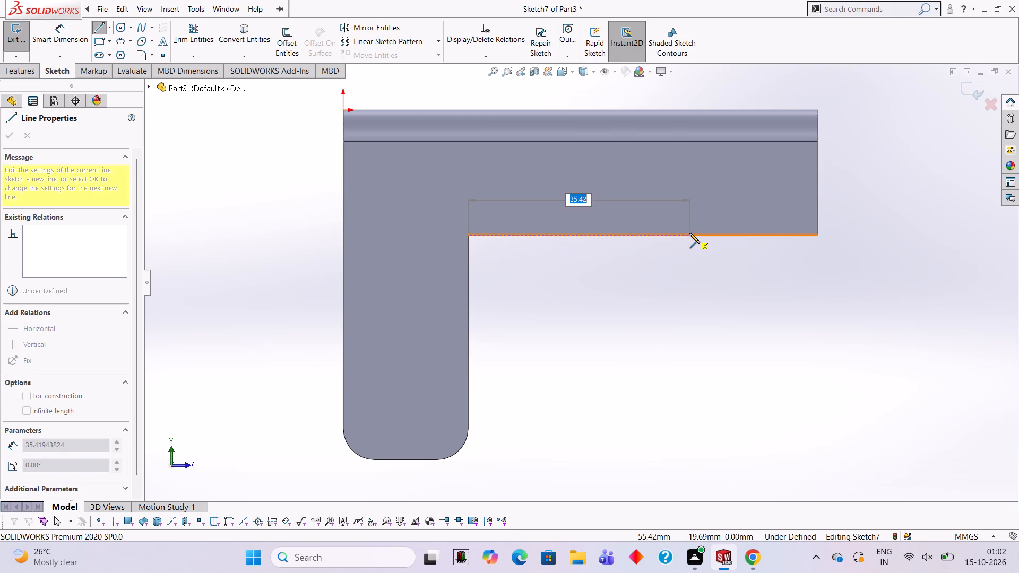
{"action": "type", "text": "26"}
{"action": "key", "text": "Return"}
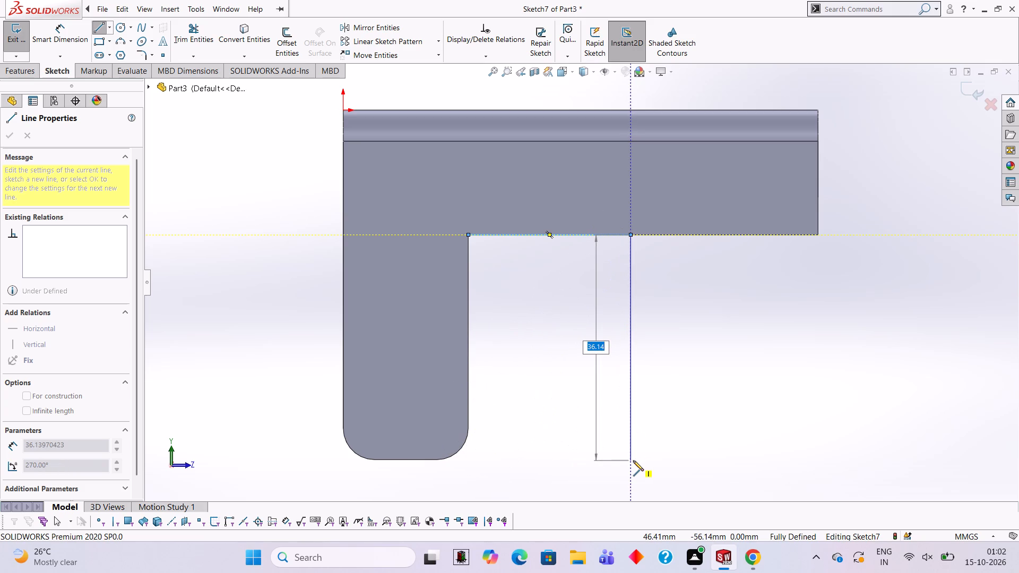
{"action": "type", "text": "36"}
{"action": "key", "text": "Return"}
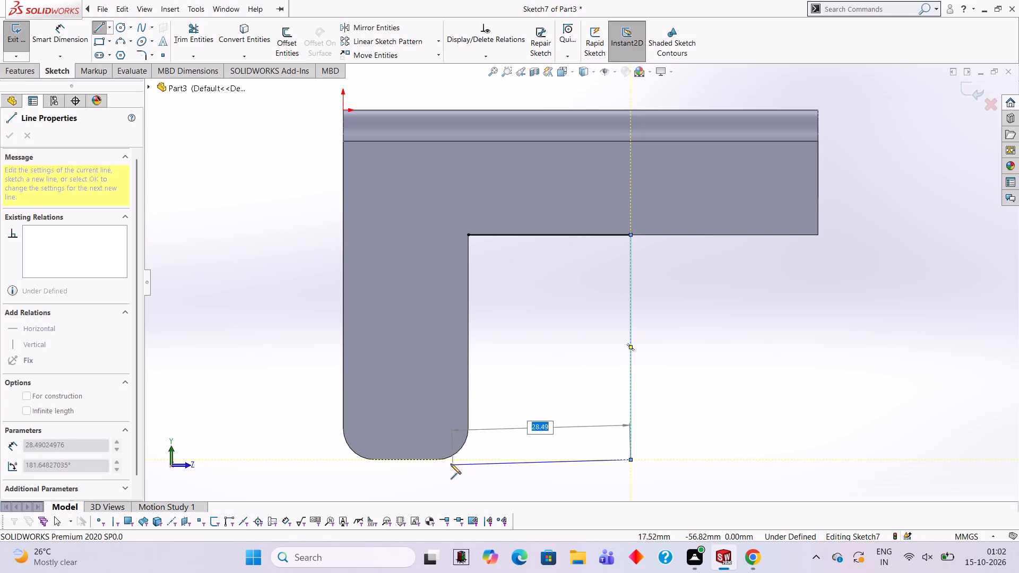
{"action": "left_click", "coordinate": [436, 461]}
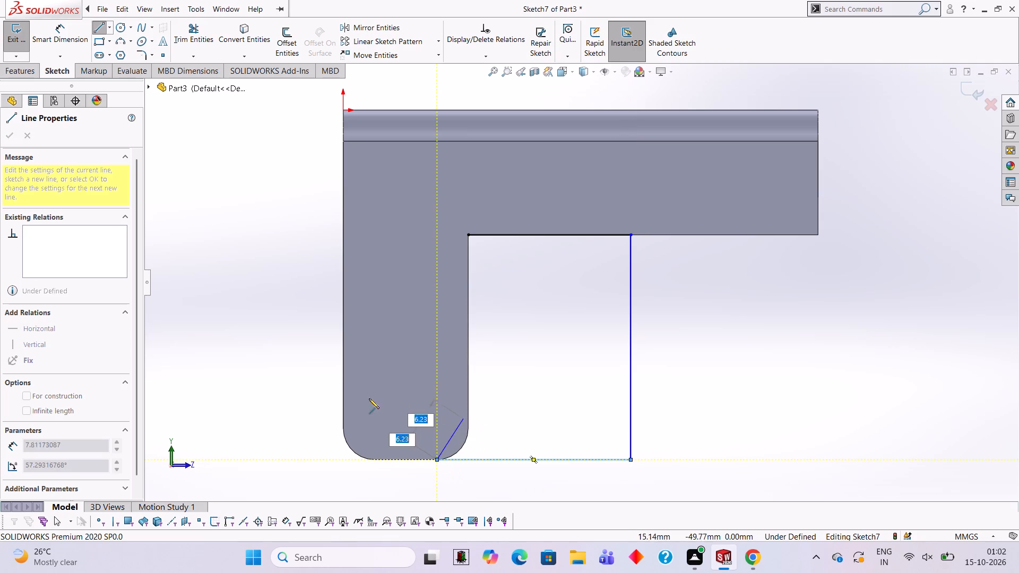
{"action": "key", "text": "Escape"}
{"action": "key", "text": "Escape"}
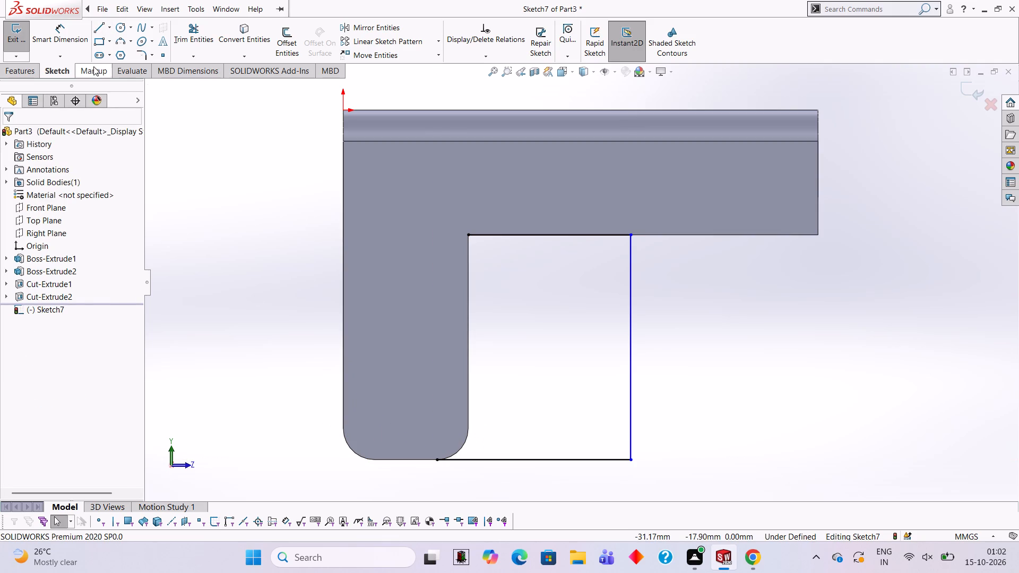
{"action": "key", "text": "Escape"}
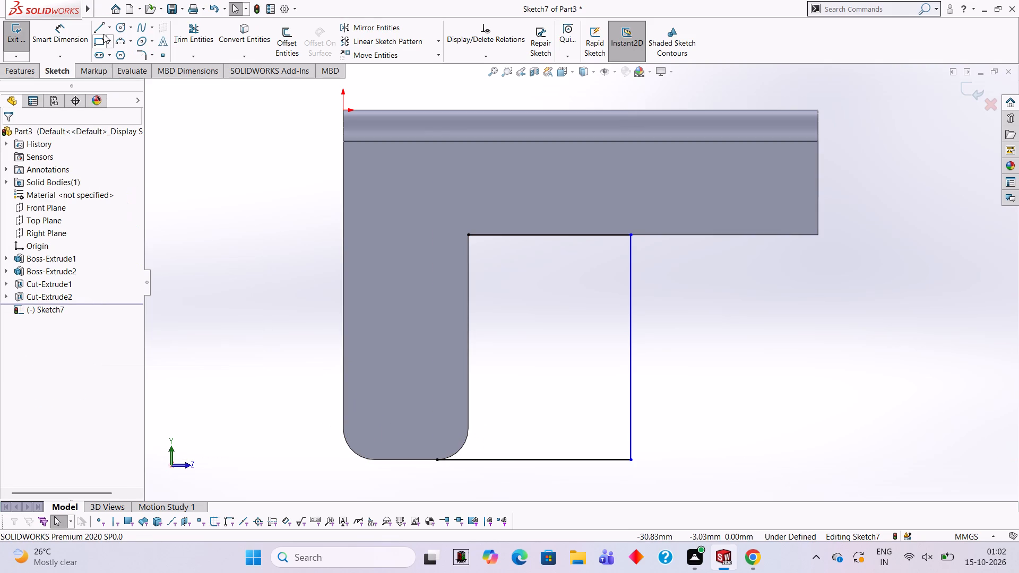
Sketch a vertical line from the inner corner down the leg's edge to the start of the rounded corner.
{"action": "left_click", "coordinate": [101, 30]}
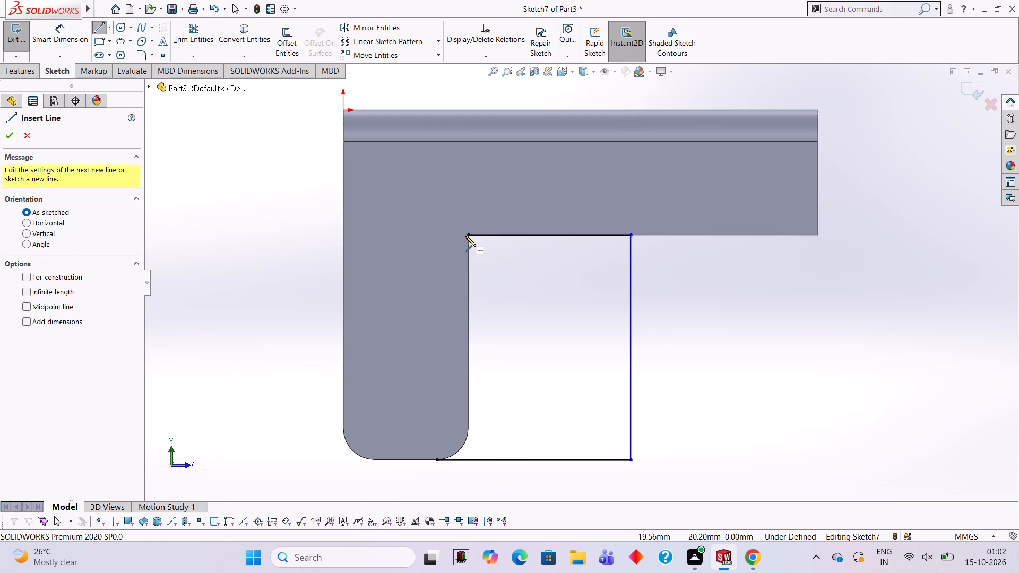
{"action": "left_click", "coordinate": [465, 236]}
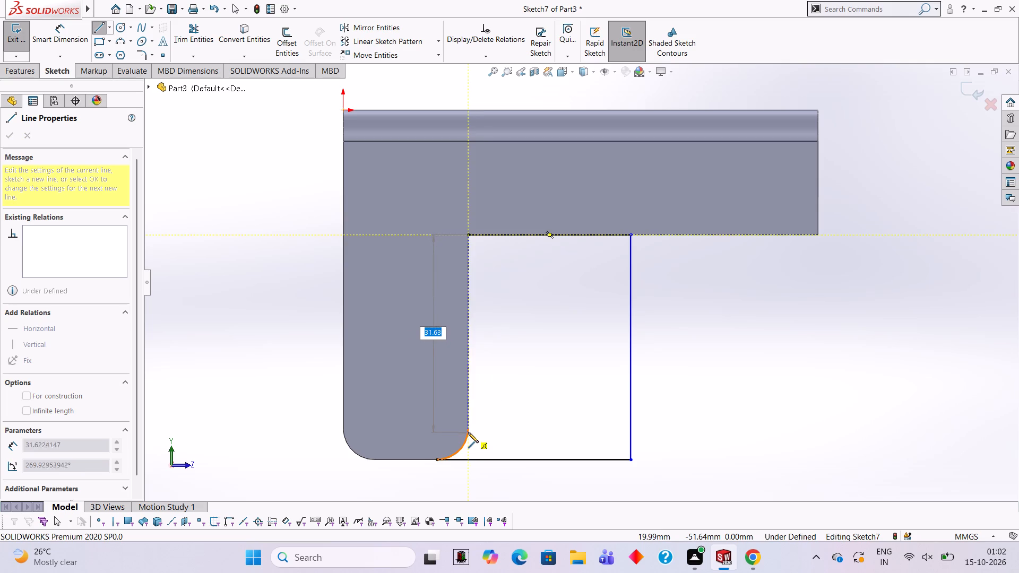
{"action": "left_click", "coordinate": [468, 428]}
{"action": "key", "text": "Escape"}
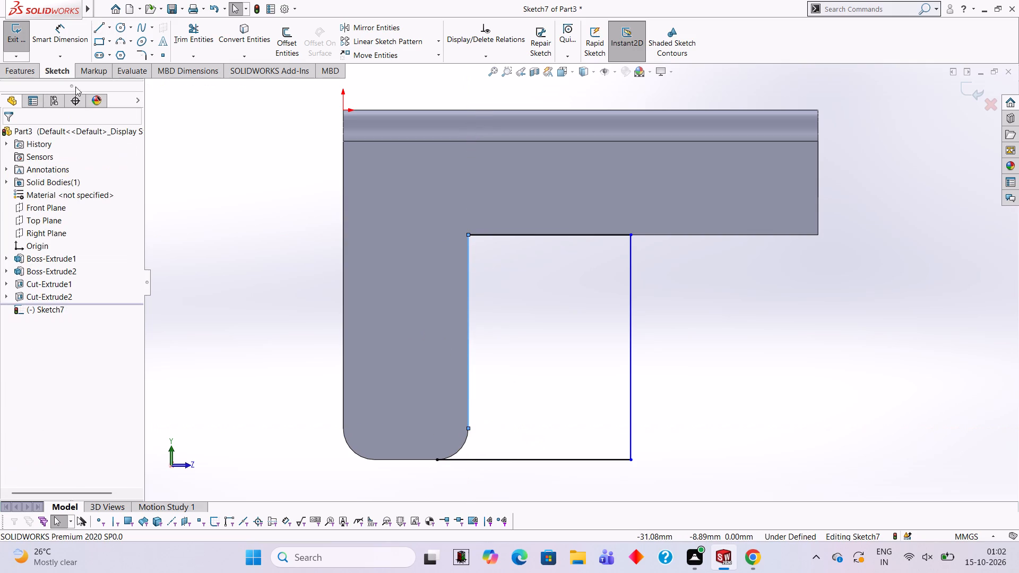
Sketch a 10 mm diameter circle concentric with the leg's rounded corner and trim it to the corner arc, closing the profile.
{"action": "left_click", "coordinate": [120, 26]}
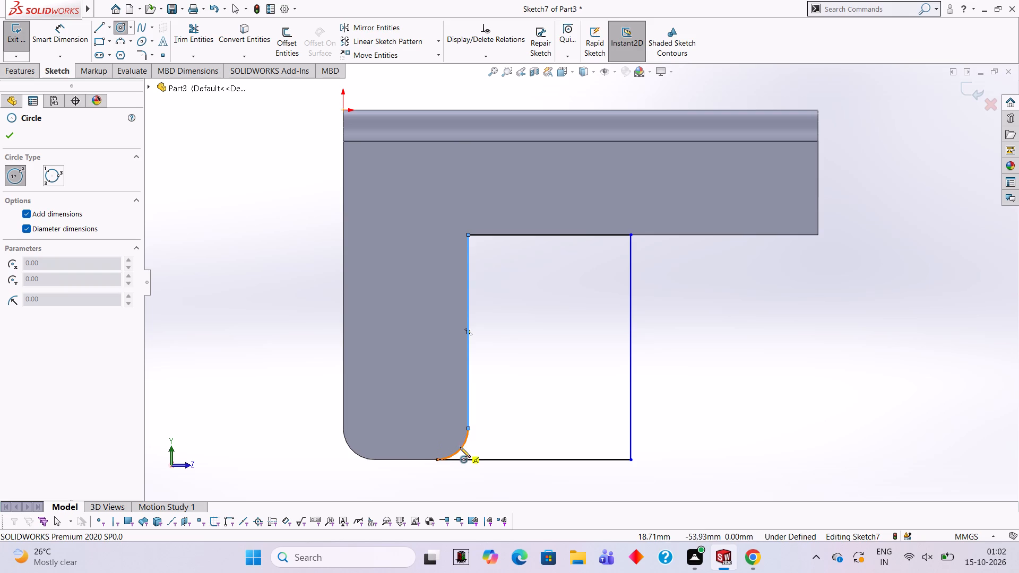
{"action": "left_click", "coordinate": [435, 427]}
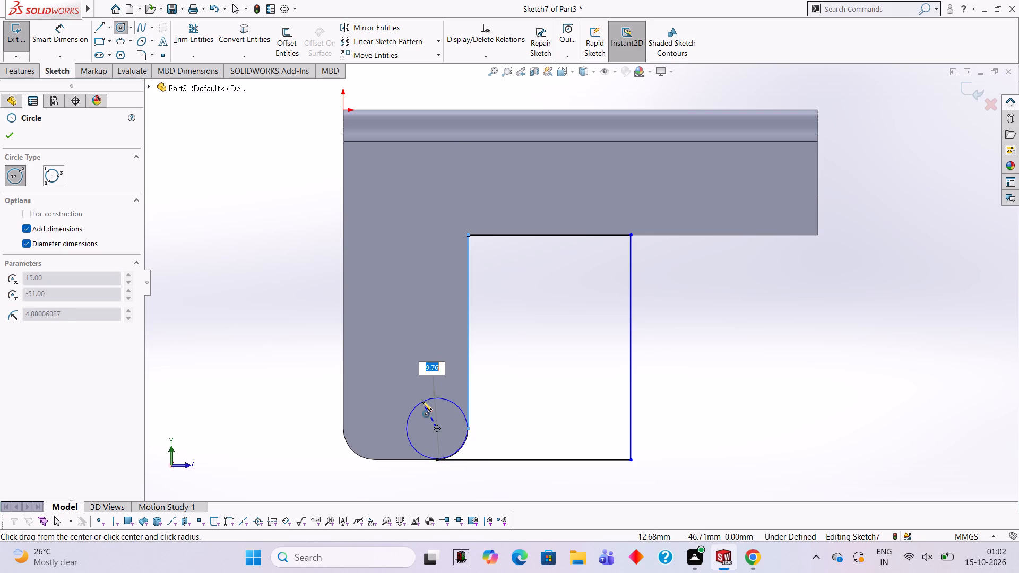
{"action": "type", "text": "10"}
{"action": "key", "text": "Return"}
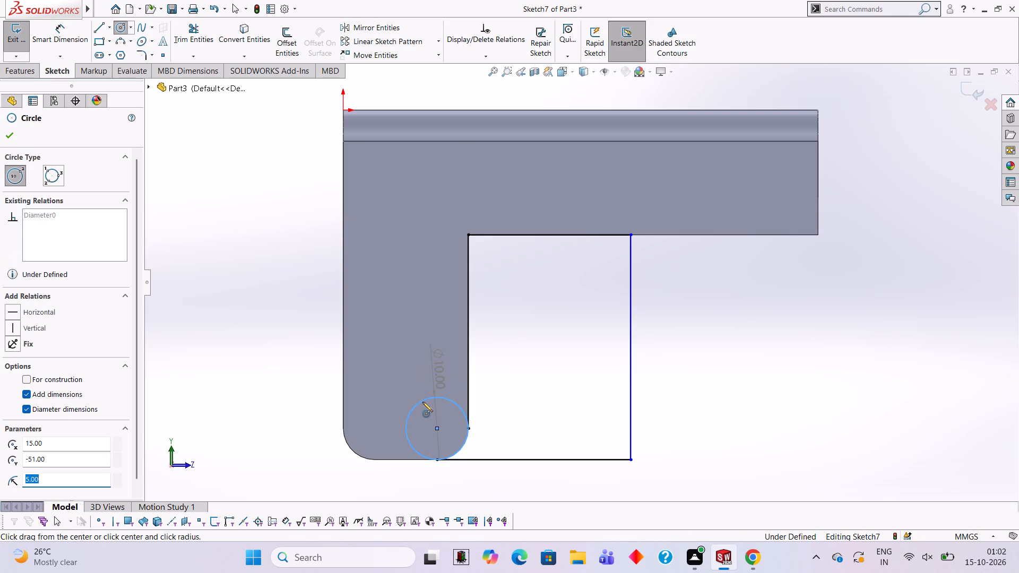
{"action": "key", "text": "Escape"}
{"action": "left_click", "coordinate": [203, 33]}
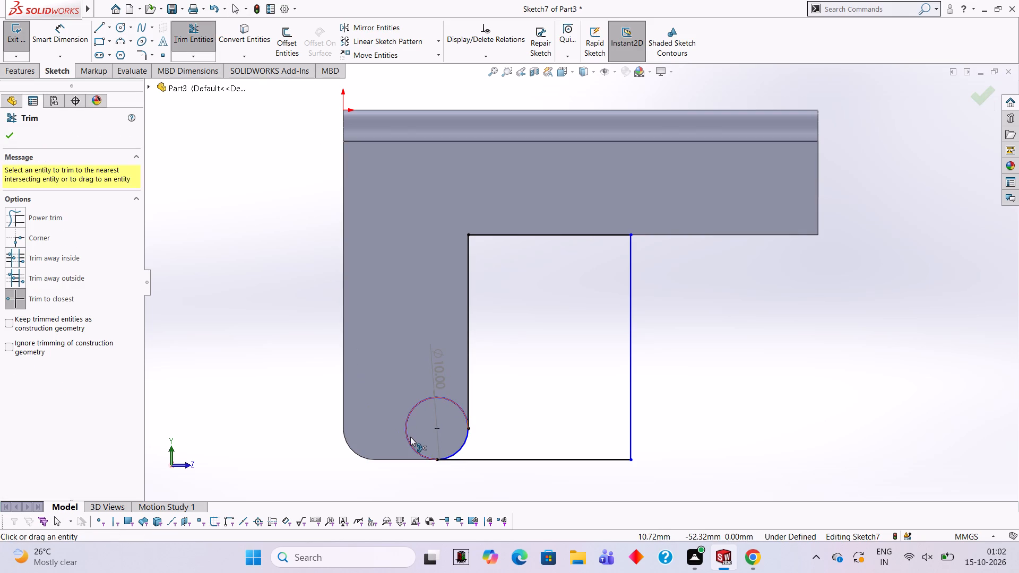
{"action": "left_click", "coordinate": [408, 437]}
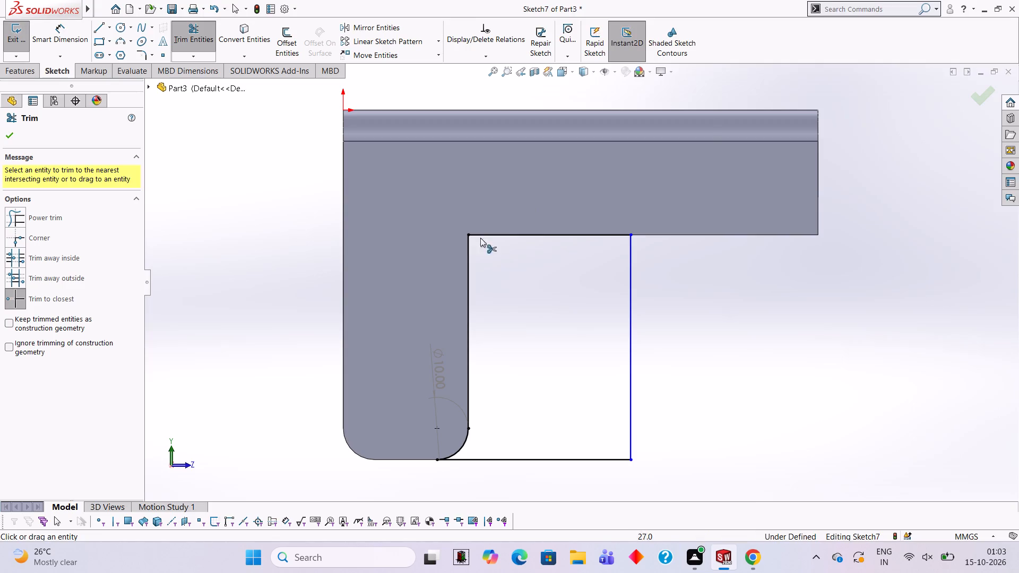
Extrude the closed end-face profile 36 mm as a merged boss, reversing the direction so it runs along the part beside the leg.
{"action": "left_click", "coordinate": [19, 69]}
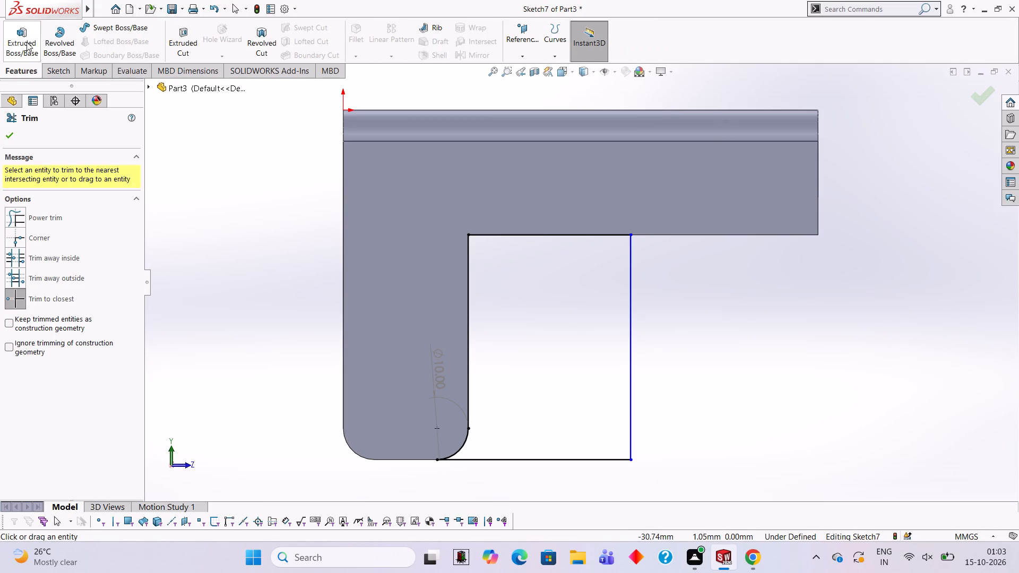
{"action": "left_click", "coordinate": [27, 42]}
{"action": "middle_click_drag", "start_coordinate": [784, 334], "coordinate": [703, 288]}
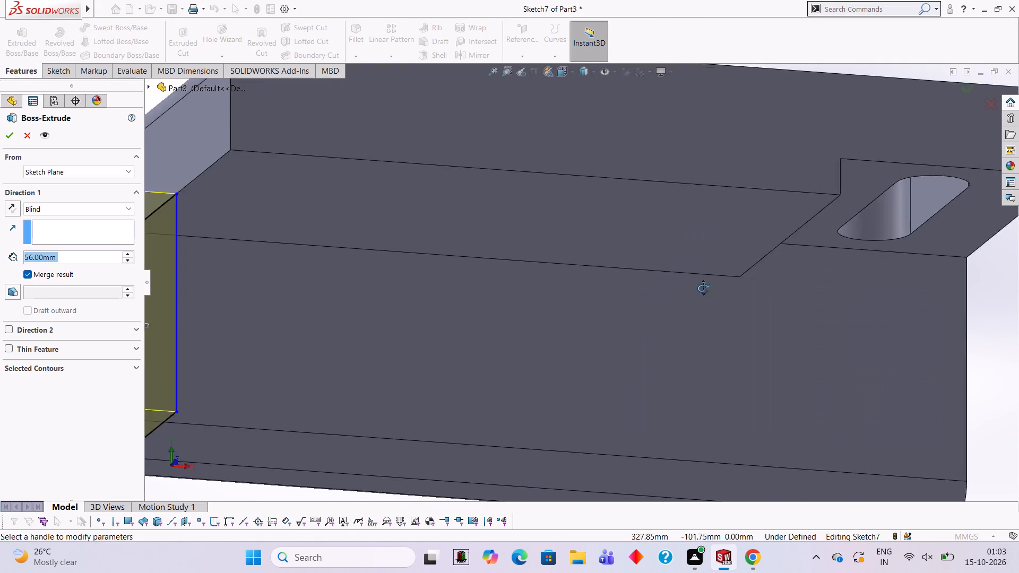
{"action": "middle_click_drag", "start_coordinate": [703, 288], "coordinate": [736, 291]}
{"action": "scroll", "coordinate": [573, 310], "scroll_direction": "up", "scroll_amount": 2}
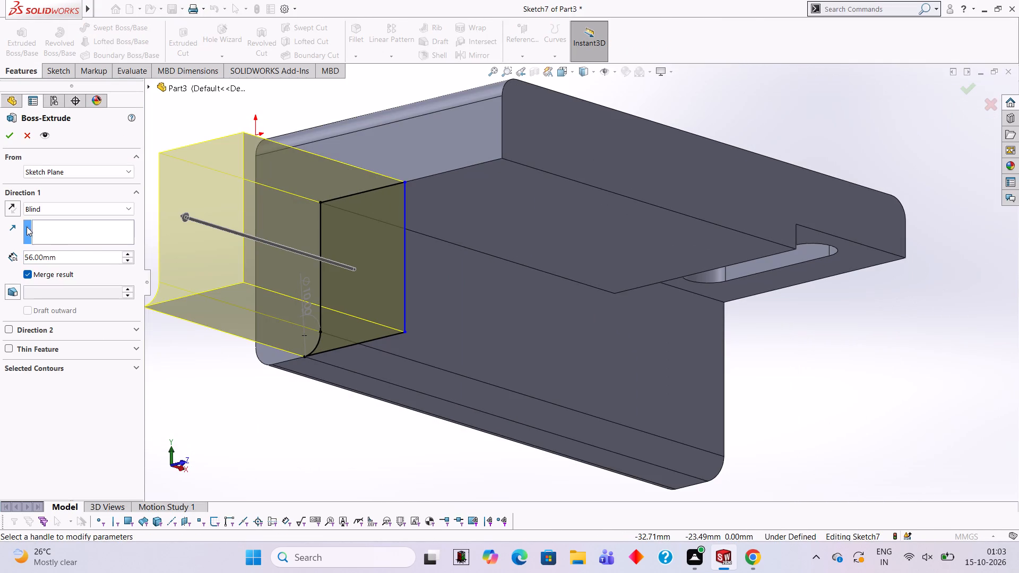
{"action": "left_click", "coordinate": [10, 203]}
{"action": "left_click", "coordinate": [101, 263]}
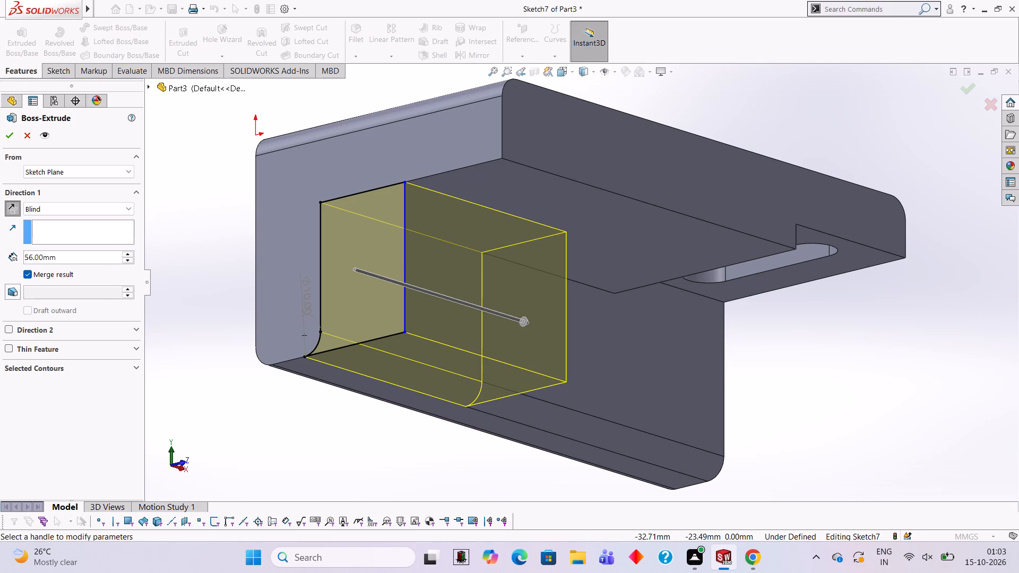
{"action": "key", "text": "BackSpace"}
{"action": "key", "text": "BackSpace"}
{"action": "key", "text": "BackSpace"}
{"action": "key", "text": "BackSpace"}
{"action": "key", "text": "BackSpace"}
{"action": "key", "text": "BackSpace"}
{"action": "key", "text": "BackSpace"}
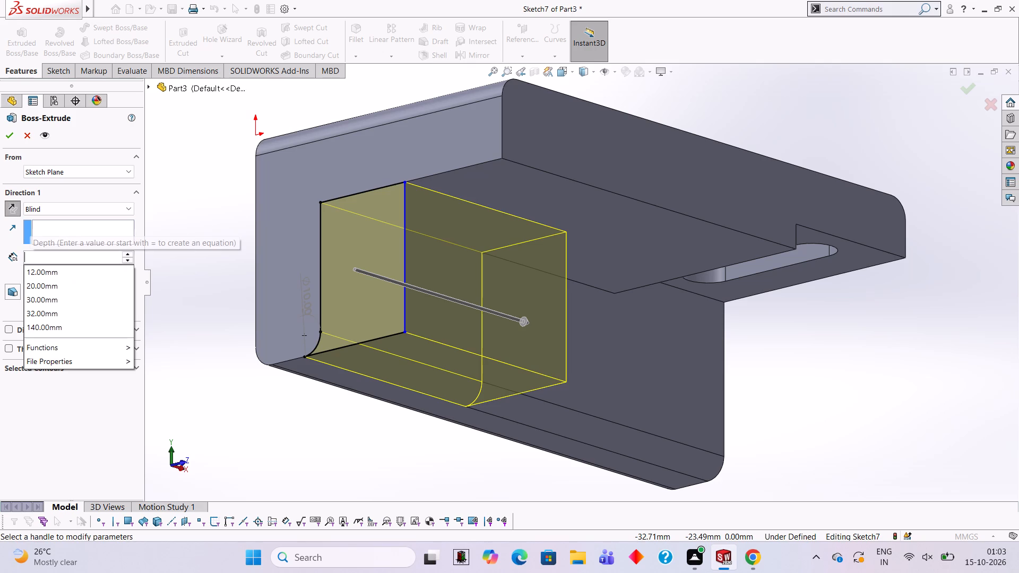
{"action": "type", "text": "36"}
{"action": "key", "text": "Return"}
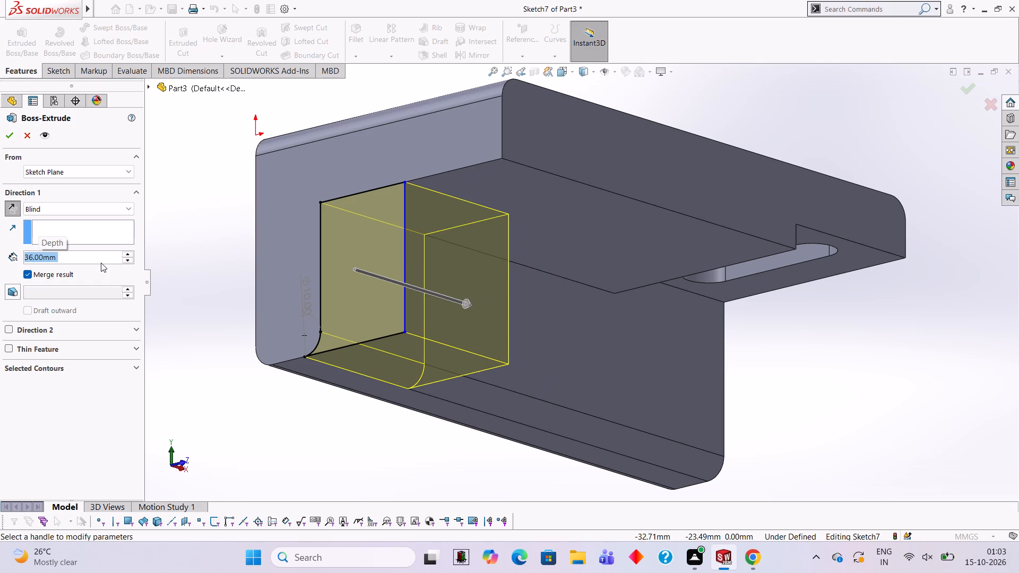
{"action": "middle_click_drag", "start_coordinate": [444, 233], "coordinate": [403, 211]}
{"action": "scroll", "coordinate": [437, 231], "scroll_direction": "up", "scroll_amount": 3}
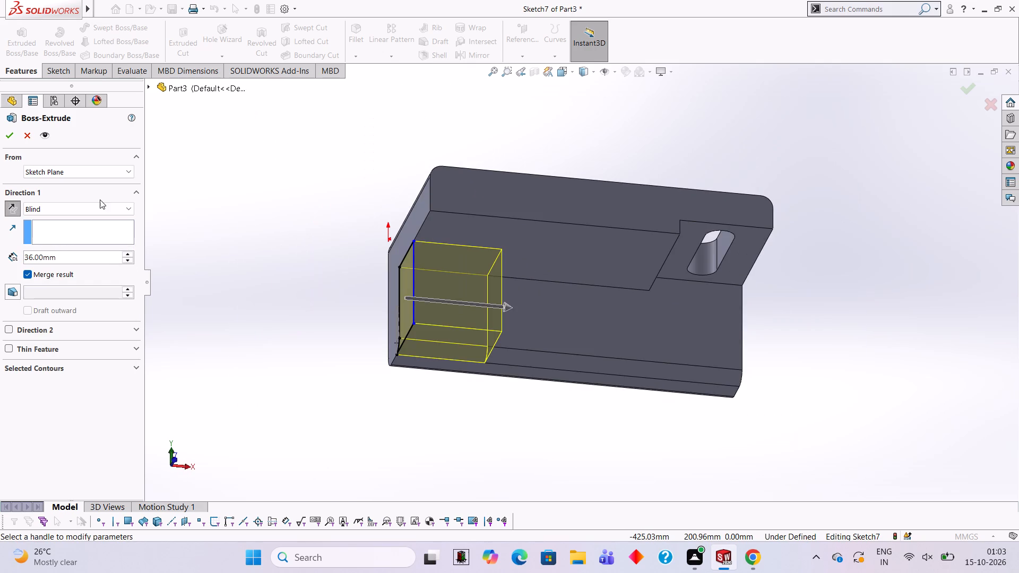
{"action": "left_click", "coordinate": [13, 135]}
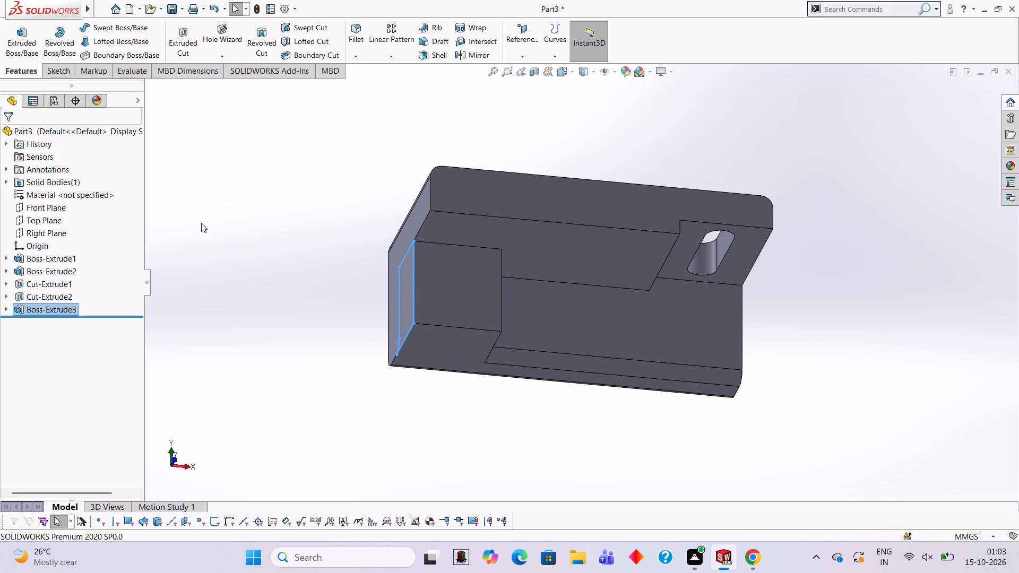
{"action": "left_click", "coordinate": [214, 237]}
On the L-shaped end face, sketch a 10 mm diameter circle concentric with the leg's rounded outer bottom corner.
{"action": "middle_click_drag", "start_coordinate": [455, 397], "coordinate": [450, 302]}
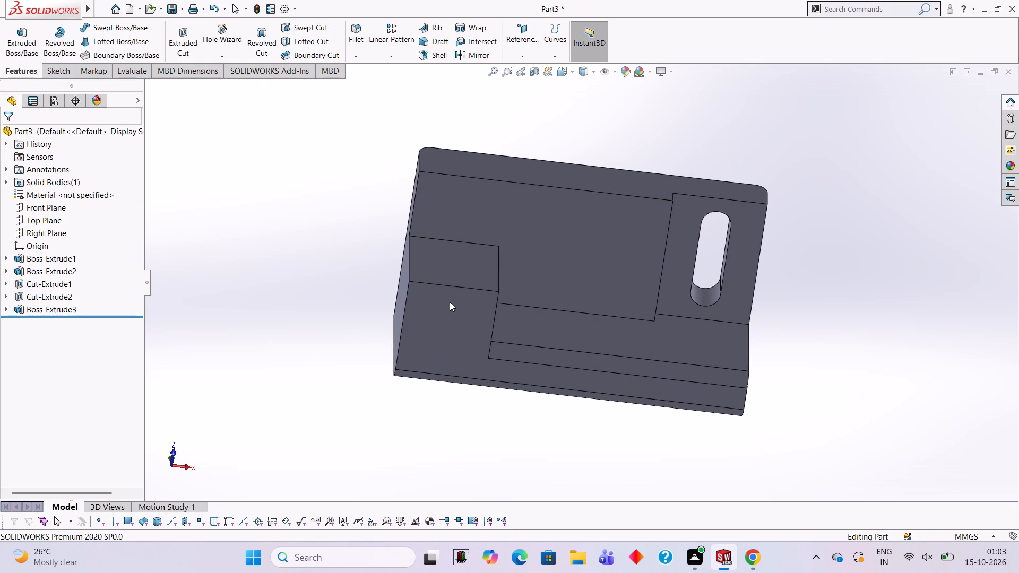
{"action": "scroll", "coordinate": [452, 331], "scroll_direction": "up", "scroll_amount": 1}
{"action": "middle_click_drag", "start_coordinate": [358, 298], "coordinate": [451, 447]}
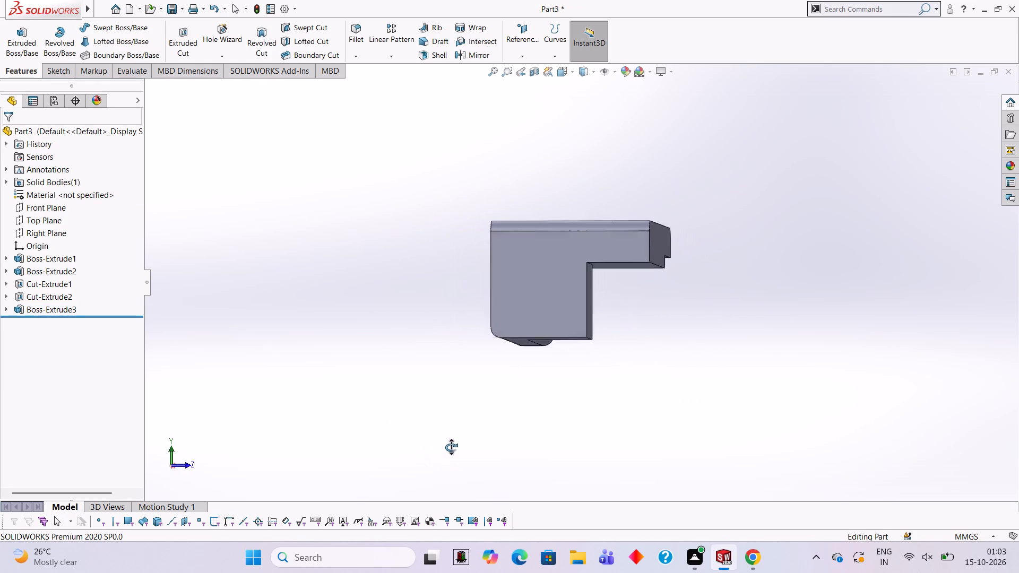
{"action": "middle_click_drag", "start_coordinate": [451, 447], "coordinate": [453, 448]}
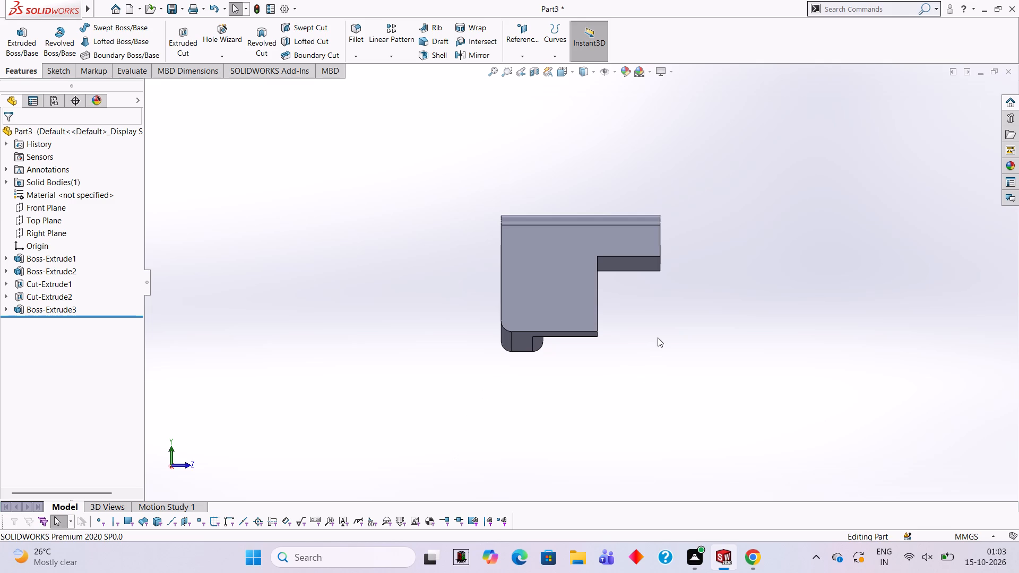
{"action": "left_click", "coordinate": [519, 273]}
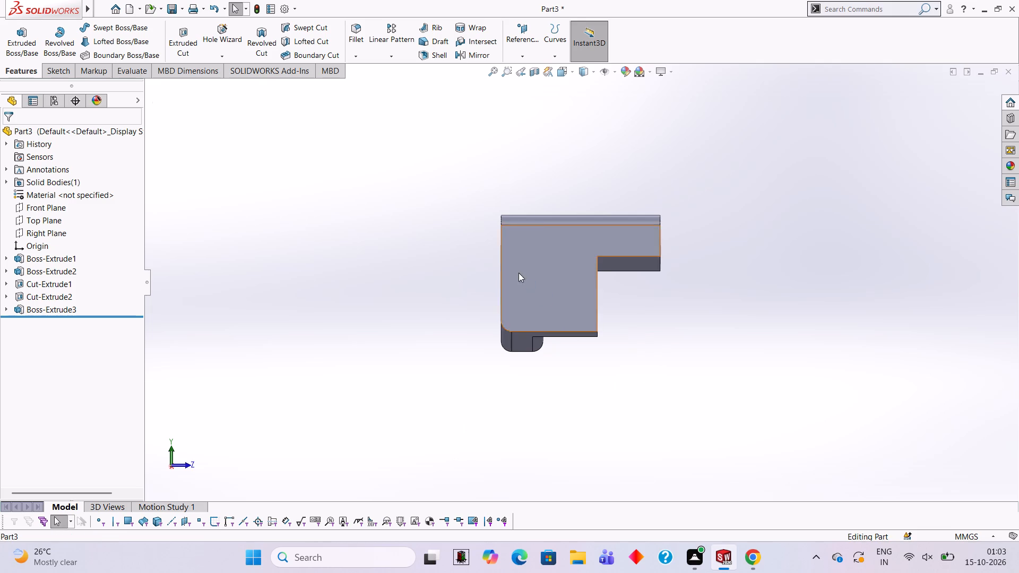
{"action": "left_click", "coordinate": [563, 236]}
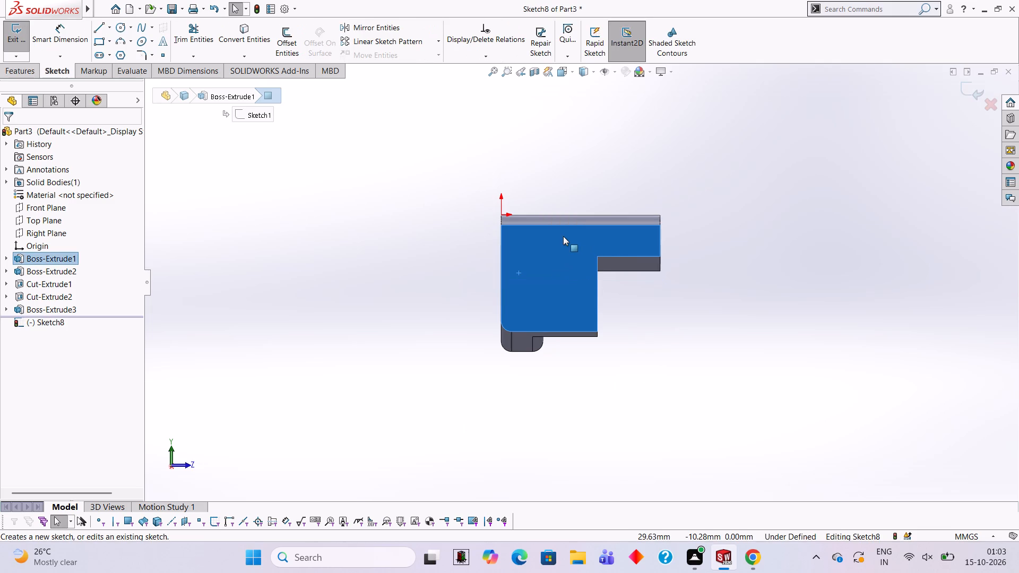
{"action": "key", "text": "ctrl+8"}
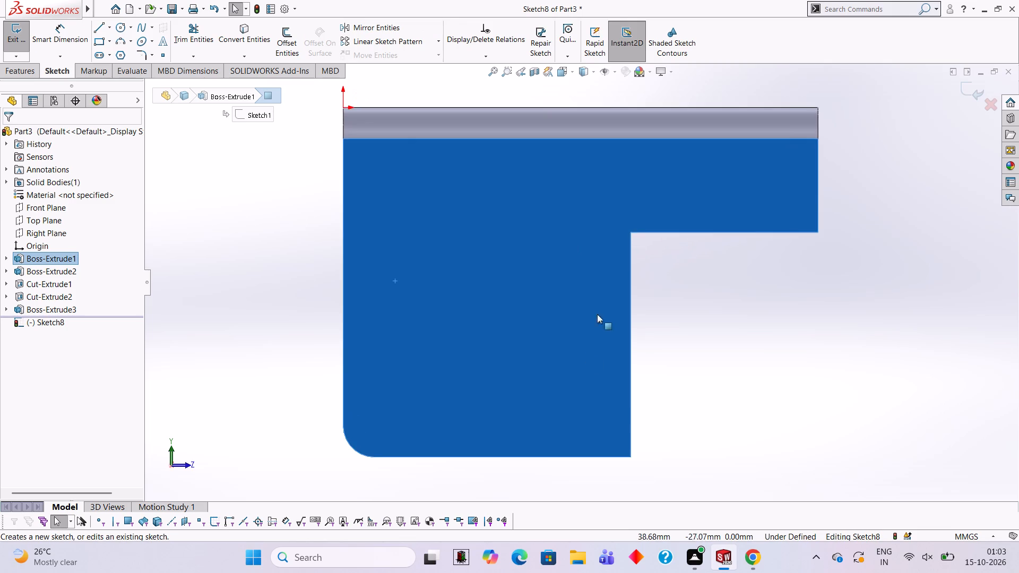
{"action": "scroll", "coordinate": [542, 364], "scroll_direction": "up", "scroll_amount": 2}
{"action": "scroll", "coordinate": [525, 358], "scroll_direction": "down", "scroll_amount": 1}
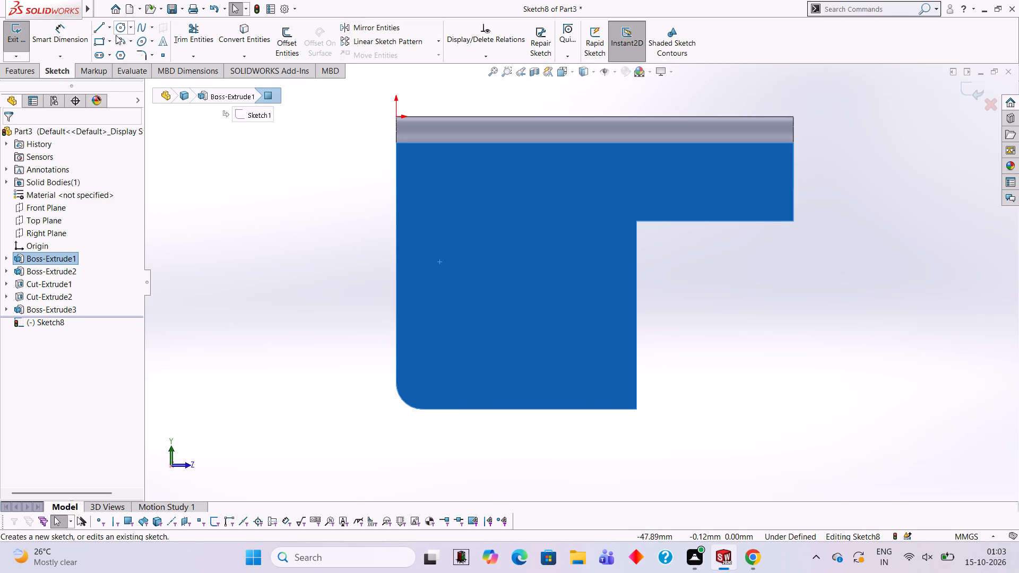
{"action": "left_click", "coordinate": [120, 30]}
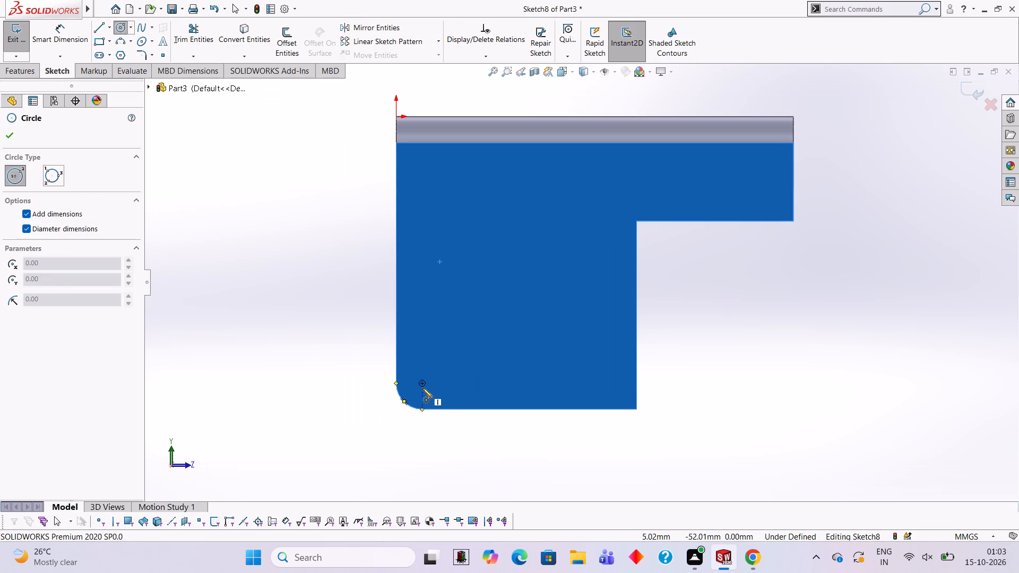
{"action": "left_click", "coordinate": [421, 385]}
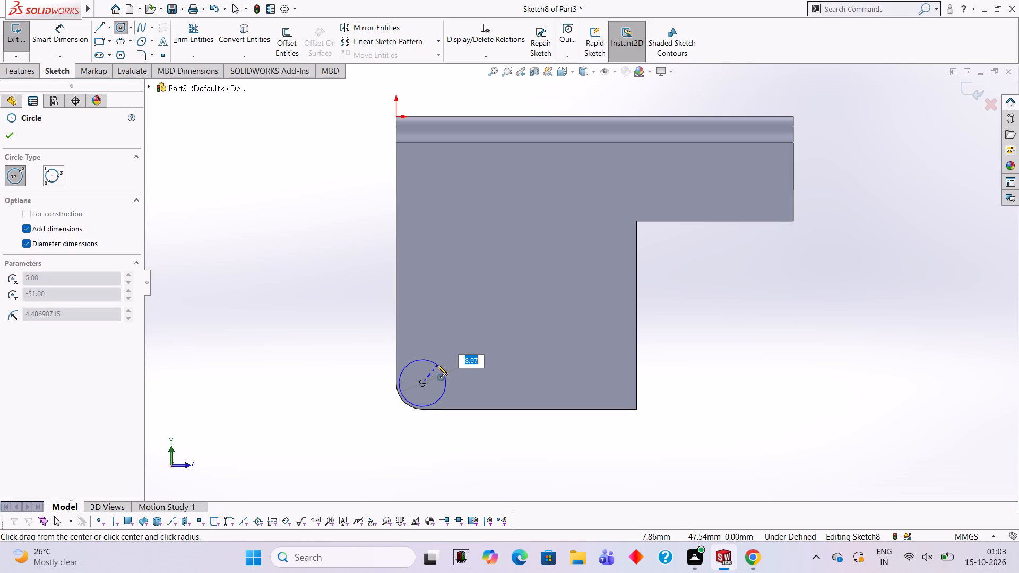
{"action": "type", "text": "10"}
{"action": "key", "text": "Return"}
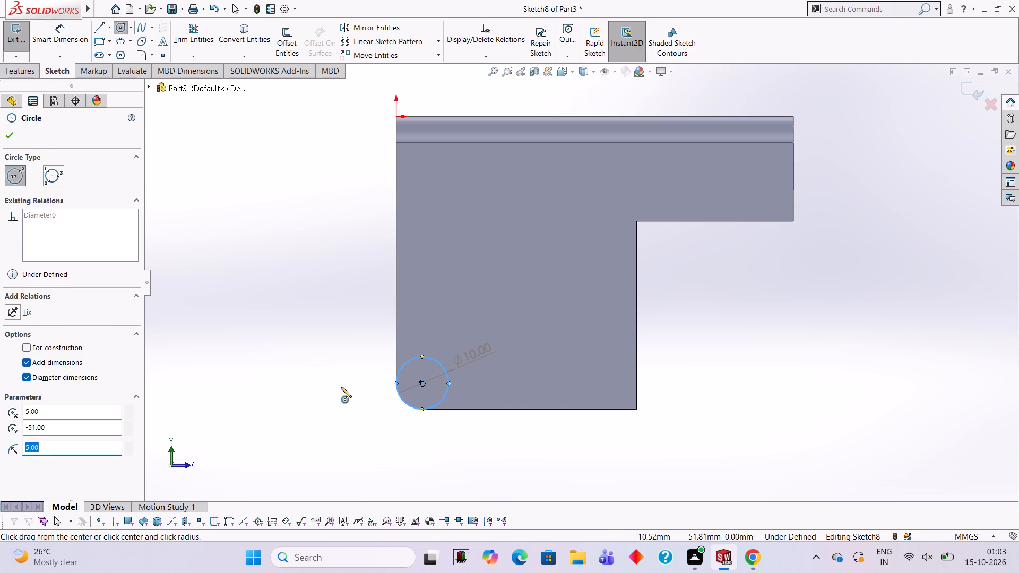
{"action": "key", "text": "Escape"}
Sketch a 5 mm vertical line and a horizontal line squaring off the rounded corner, and trim the circle to the corner arc.
{"action": "left_click", "coordinate": [99, 25]}
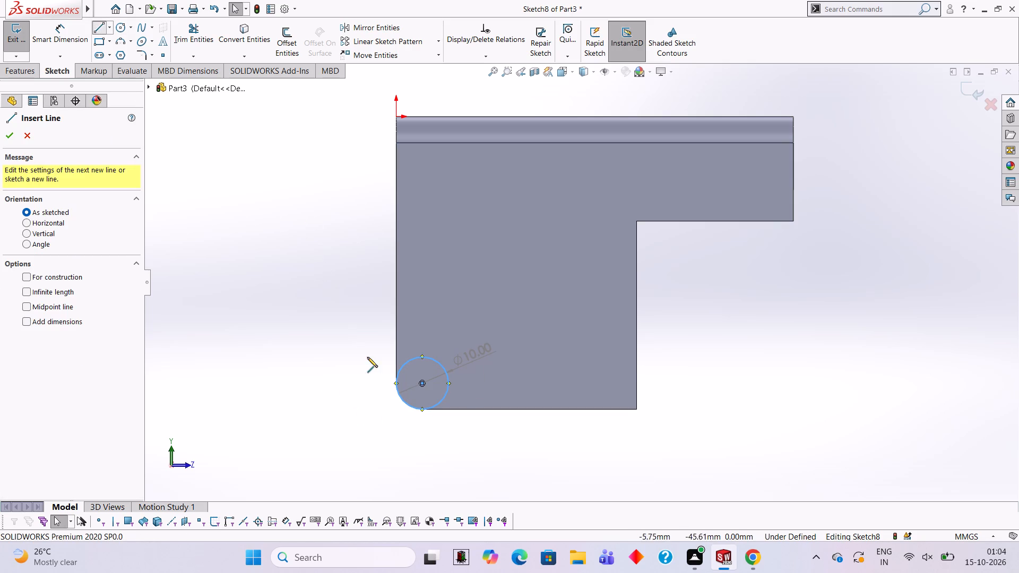
{"action": "left_click", "coordinate": [395, 383]}
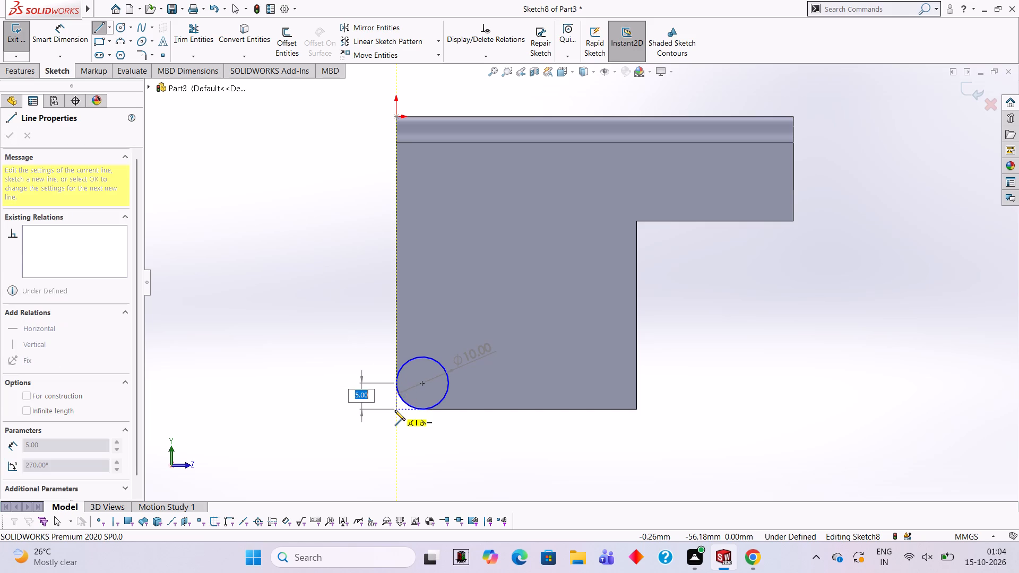
{"action": "left_click", "coordinate": [395, 410]}
{"action": "left_click", "coordinate": [420, 411]}
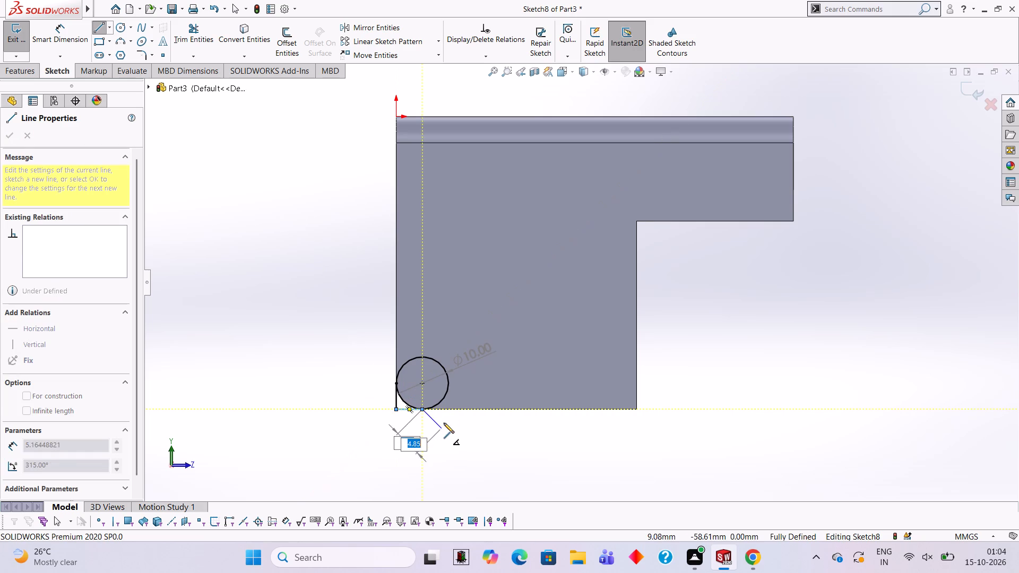
{"action": "key", "text": "Escape"}
{"action": "left_click", "coordinate": [192, 40]}
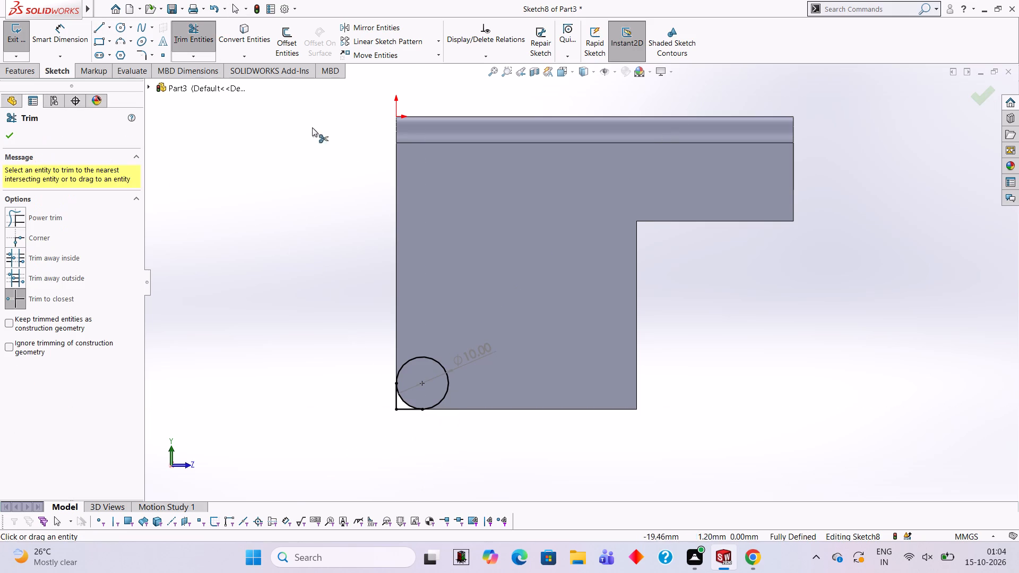
{"action": "left_click", "coordinate": [412, 360]}
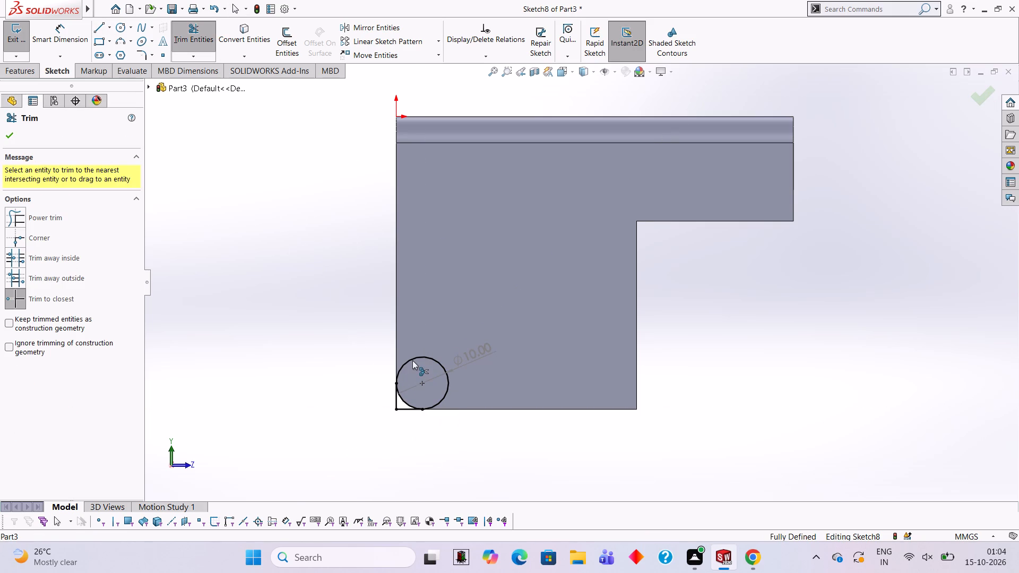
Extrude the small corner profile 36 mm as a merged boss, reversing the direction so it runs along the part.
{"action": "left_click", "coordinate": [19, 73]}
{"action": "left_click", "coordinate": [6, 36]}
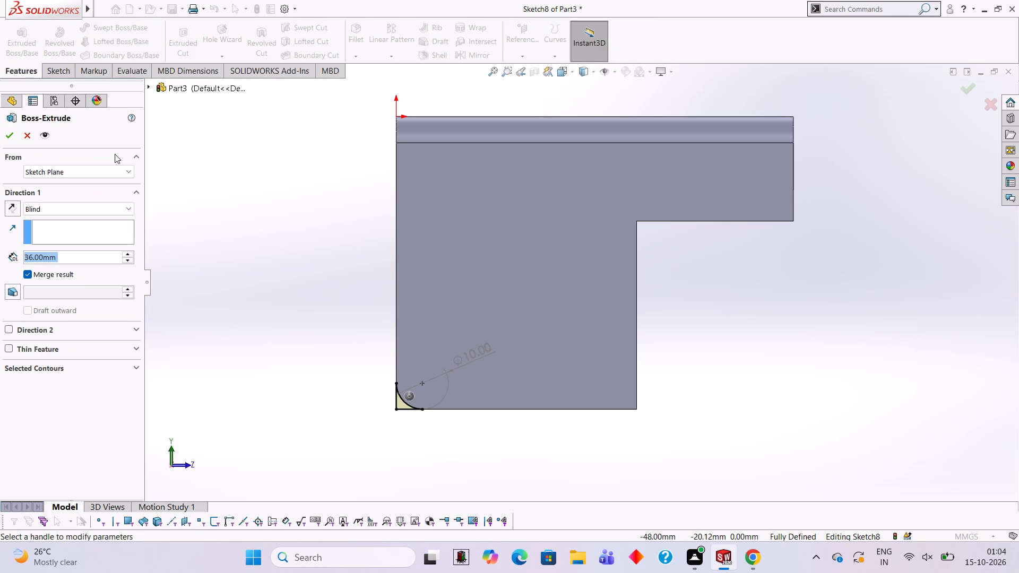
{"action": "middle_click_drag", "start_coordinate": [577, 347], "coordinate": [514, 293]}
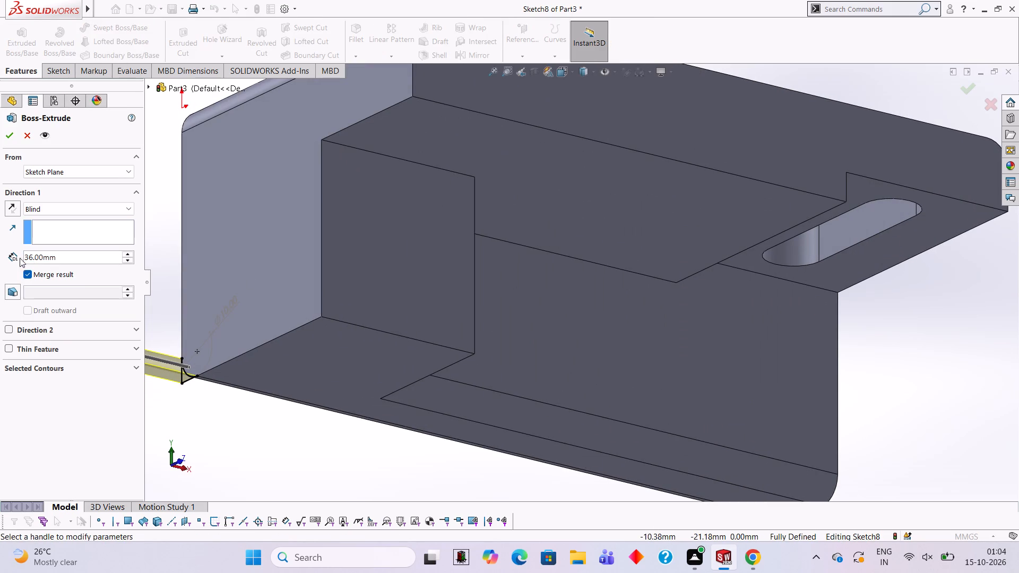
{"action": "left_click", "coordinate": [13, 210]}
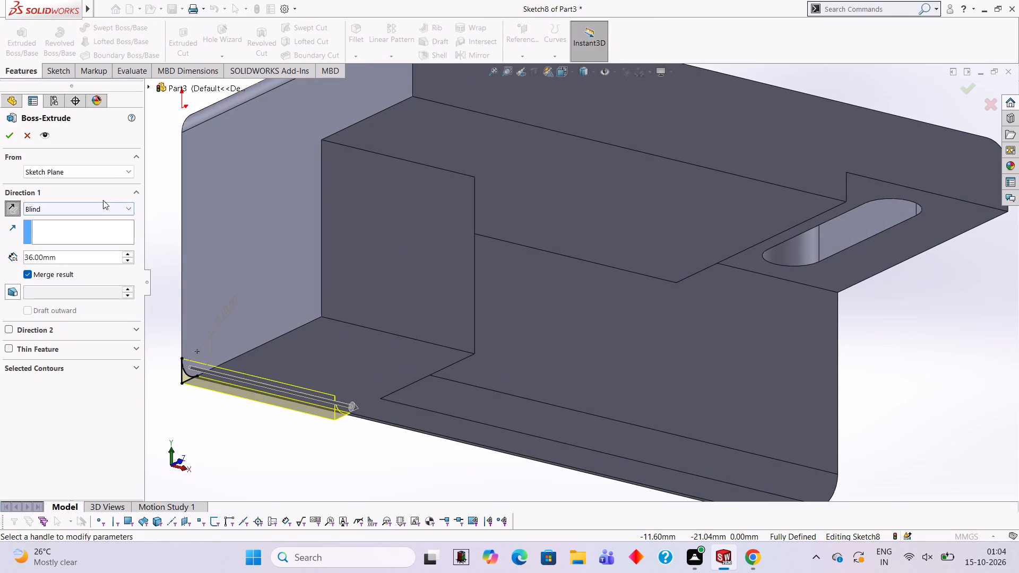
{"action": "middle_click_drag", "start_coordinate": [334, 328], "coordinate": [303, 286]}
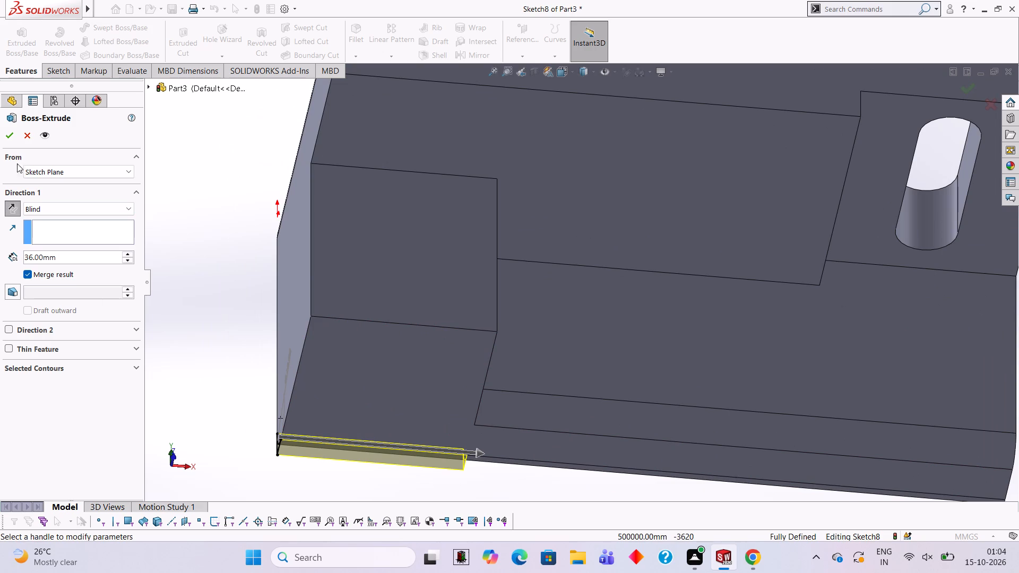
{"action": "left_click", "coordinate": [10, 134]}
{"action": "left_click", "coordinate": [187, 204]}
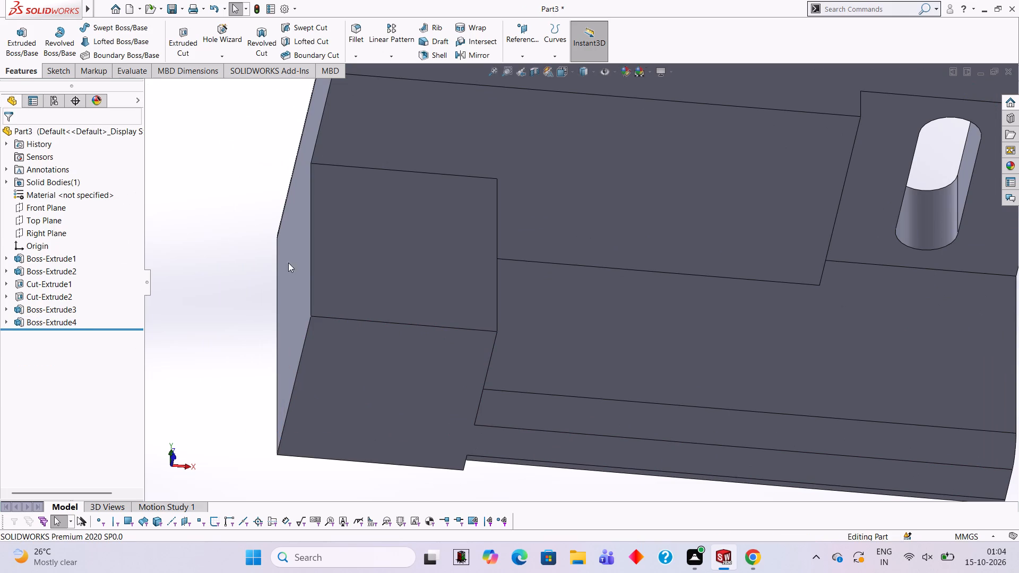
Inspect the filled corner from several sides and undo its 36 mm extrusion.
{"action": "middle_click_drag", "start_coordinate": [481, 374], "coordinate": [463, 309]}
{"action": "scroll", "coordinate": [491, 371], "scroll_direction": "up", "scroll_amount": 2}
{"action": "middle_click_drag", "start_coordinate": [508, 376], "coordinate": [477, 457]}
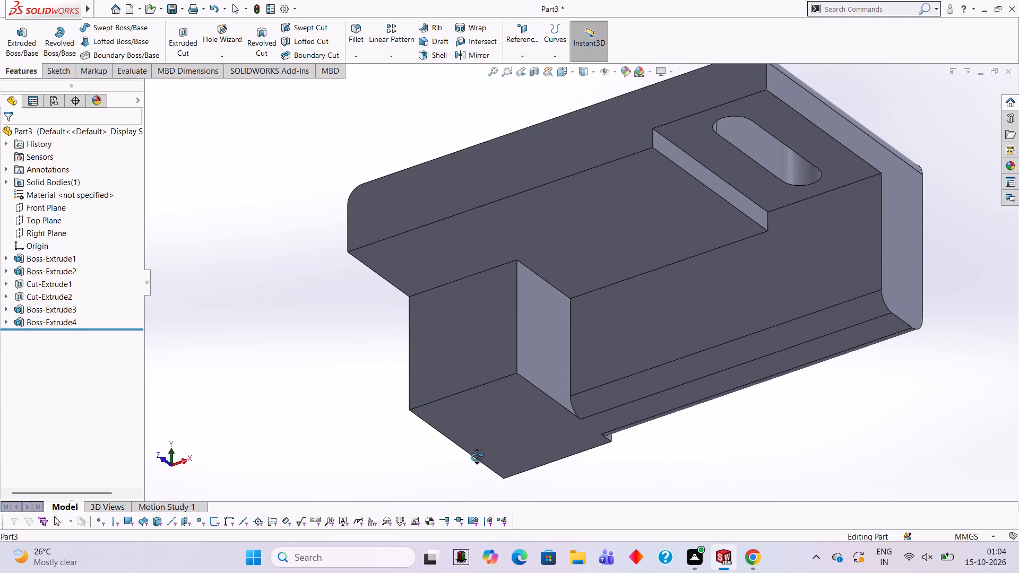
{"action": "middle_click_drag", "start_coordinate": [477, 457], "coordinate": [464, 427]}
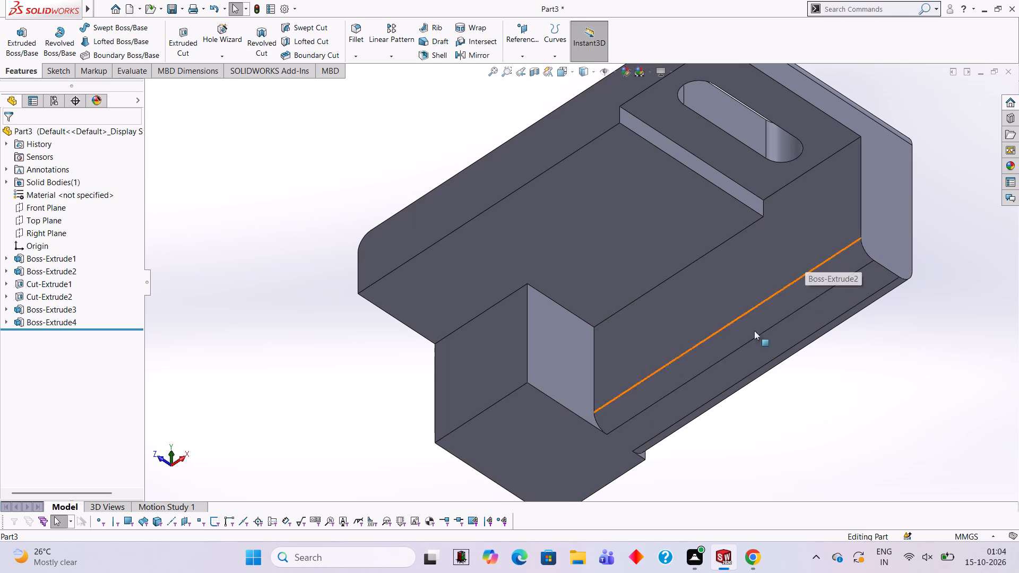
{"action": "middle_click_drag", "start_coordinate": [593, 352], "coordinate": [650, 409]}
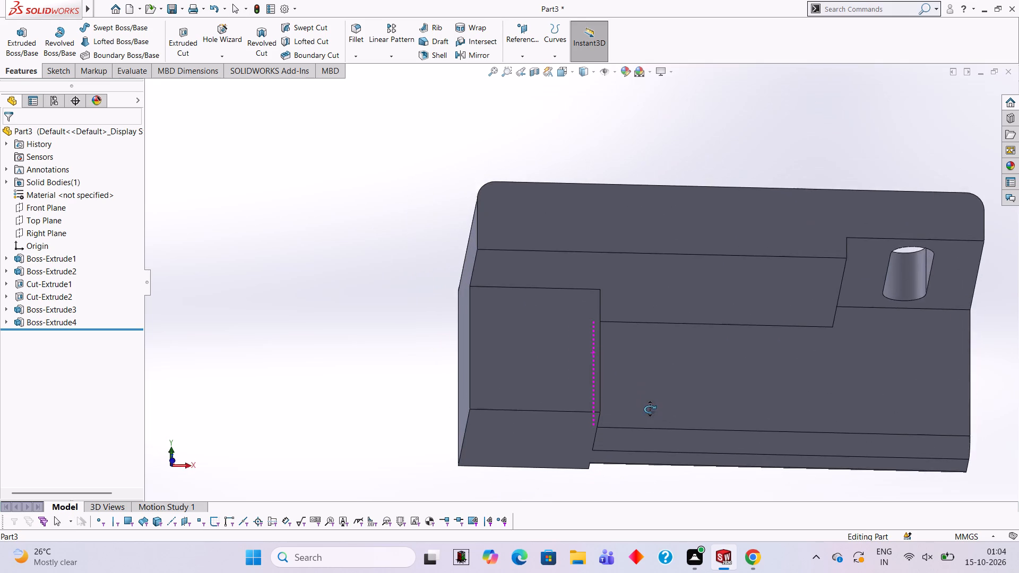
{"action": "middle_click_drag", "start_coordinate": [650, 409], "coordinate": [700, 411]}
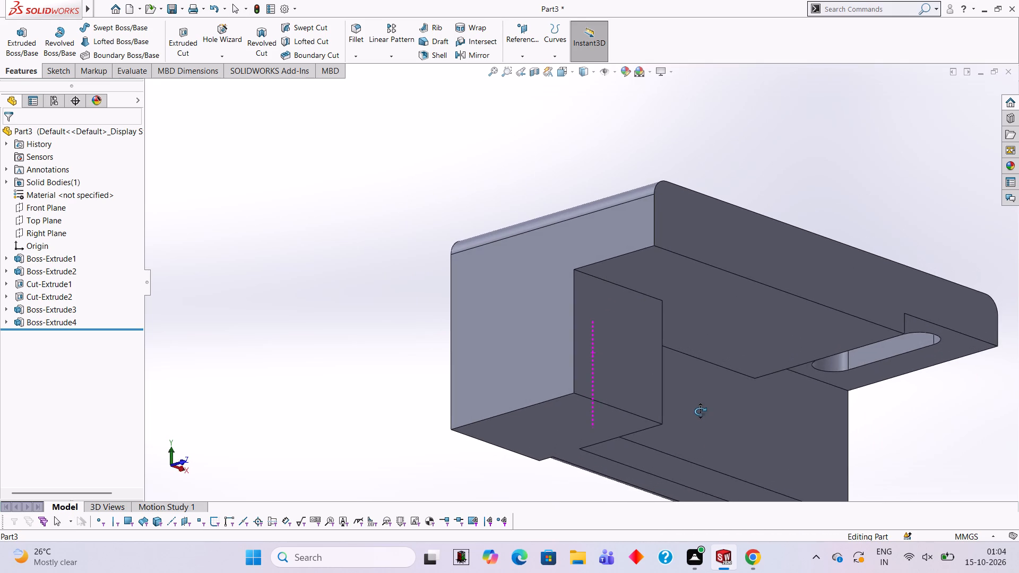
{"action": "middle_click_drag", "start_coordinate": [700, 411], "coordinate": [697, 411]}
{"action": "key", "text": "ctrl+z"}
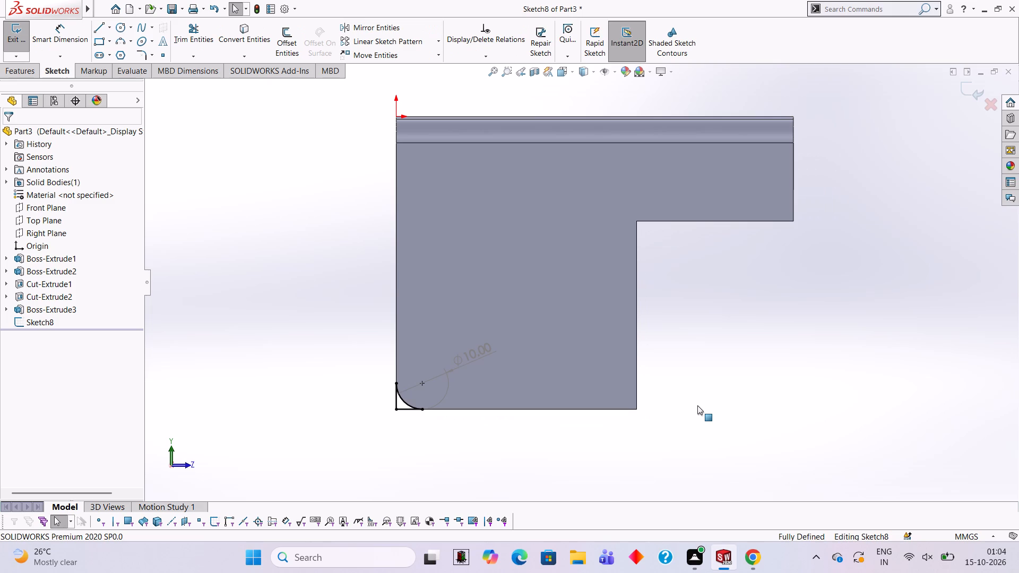
Extrude the corner profile 140 mm as a merged boss, reversing the direction so it fills the rounded corner along the part.
{"action": "left_click", "coordinate": [27, 69]}
{"action": "left_click", "coordinate": [19, 23]}
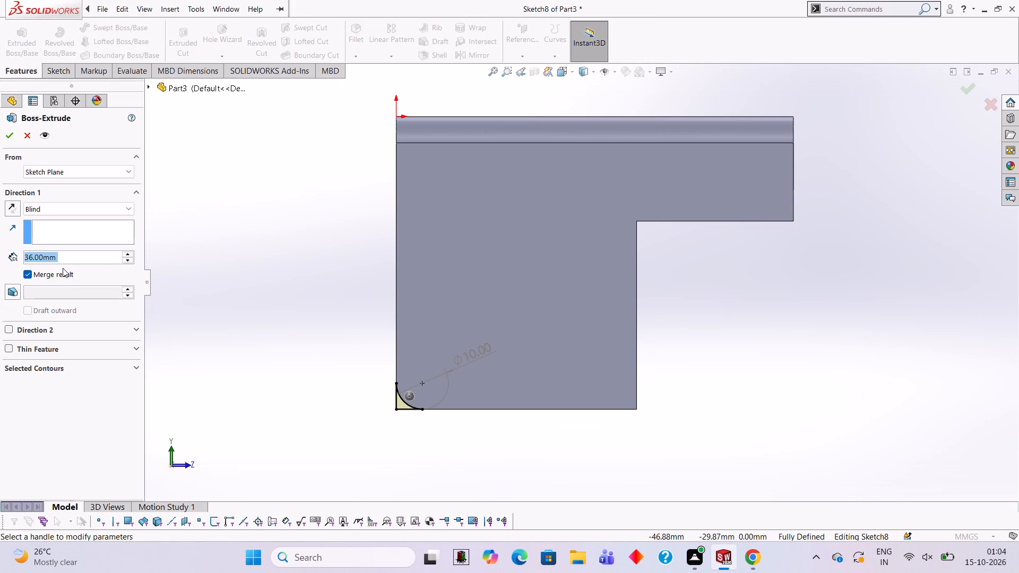
{"action": "type", "text": "140"}
{"action": "key", "text": "Return"}
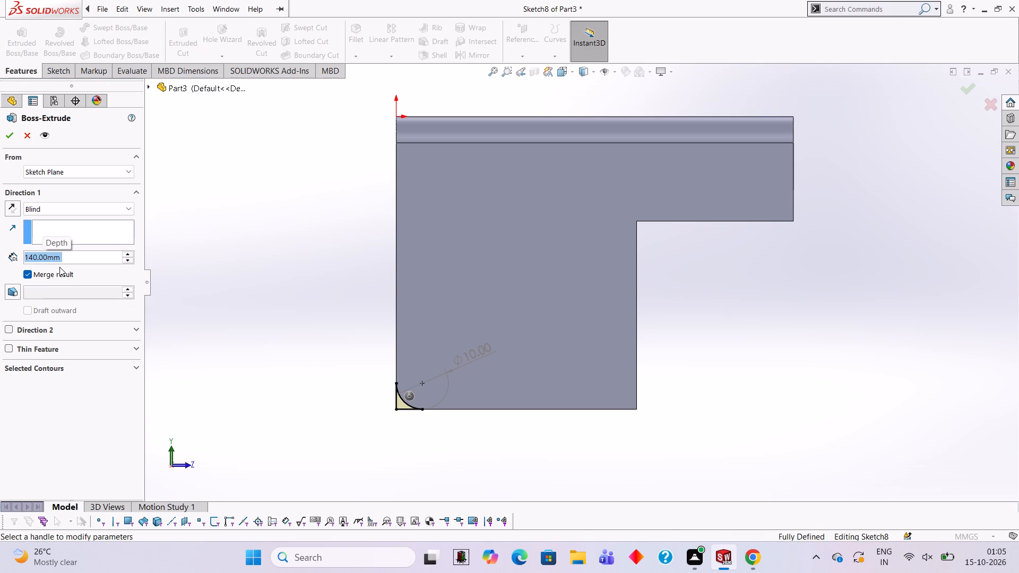
{"action": "left_click", "coordinate": [14, 209]}
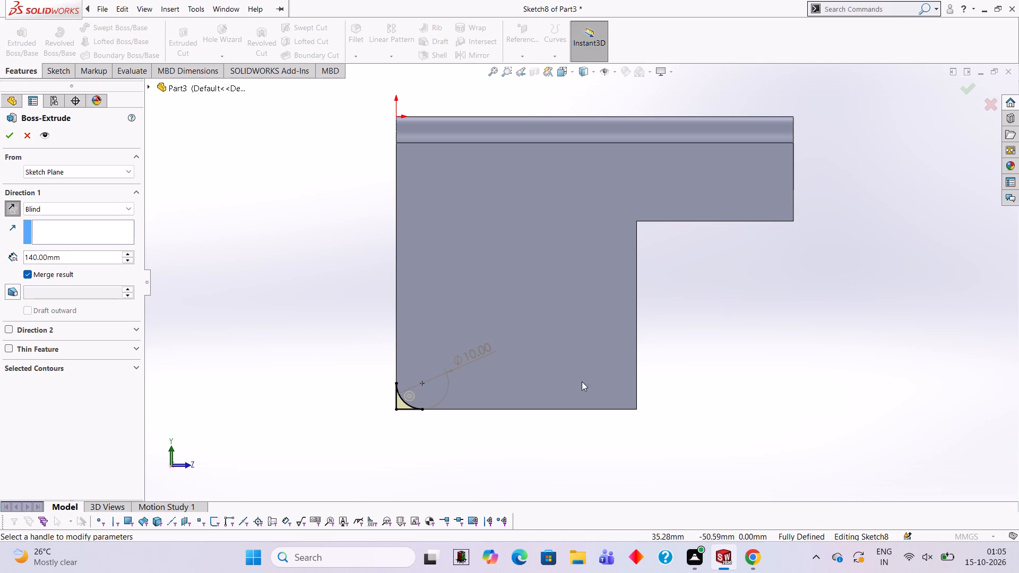
{"action": "middle_click_drag", "start_coordinate": [581, 383], "coordinate": [478, 357]}
{"action": "scroll", "coordinate": [480, 355], "scroll_direction": "up", "scroll_amount": 1}
{"action": "middle_click_drag", "start_coordinate": [643, 338], "coordinate": [638, 348]}
{"action": "left_click", "coordinate": [6, 133]}
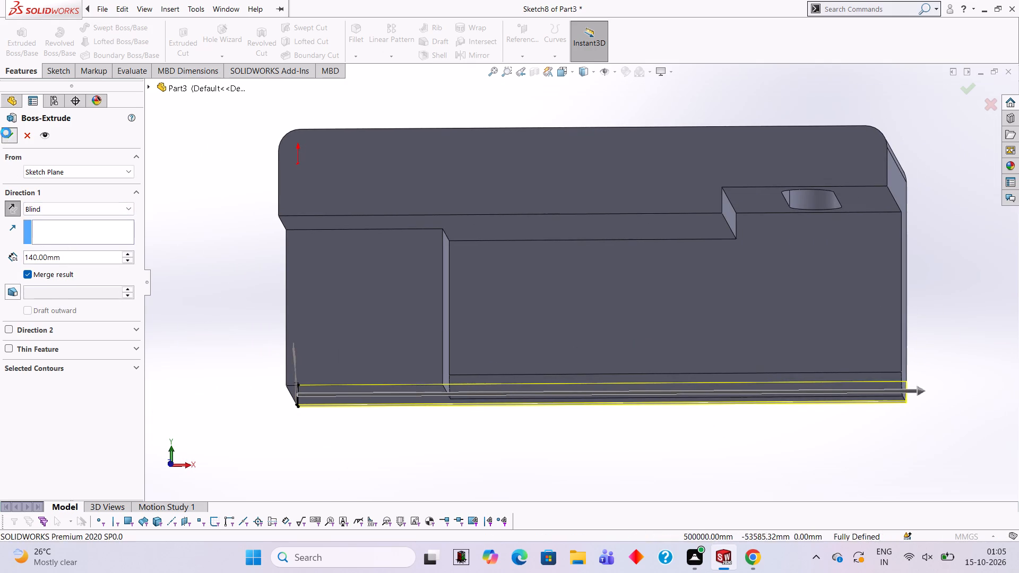
{"action": "left_click", "coordinate": [166, 235]}
Sketch on the L-shaped end face a 5 mm vertical line and a horizontal line squaring off the leg's rounded lower corner.
{"action": "middle_click_drag", "start_coordinate": [407, 350], "coordinate": [379, 354]}
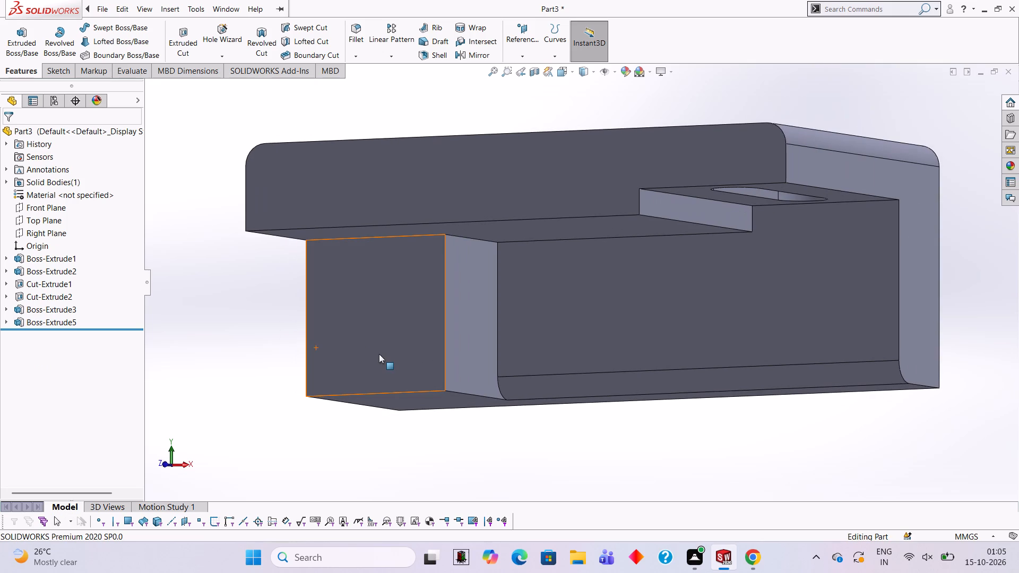
{"action": "middle_click_drag", "start_coordinate": [804, 323], "coordinate": [766, 337]}
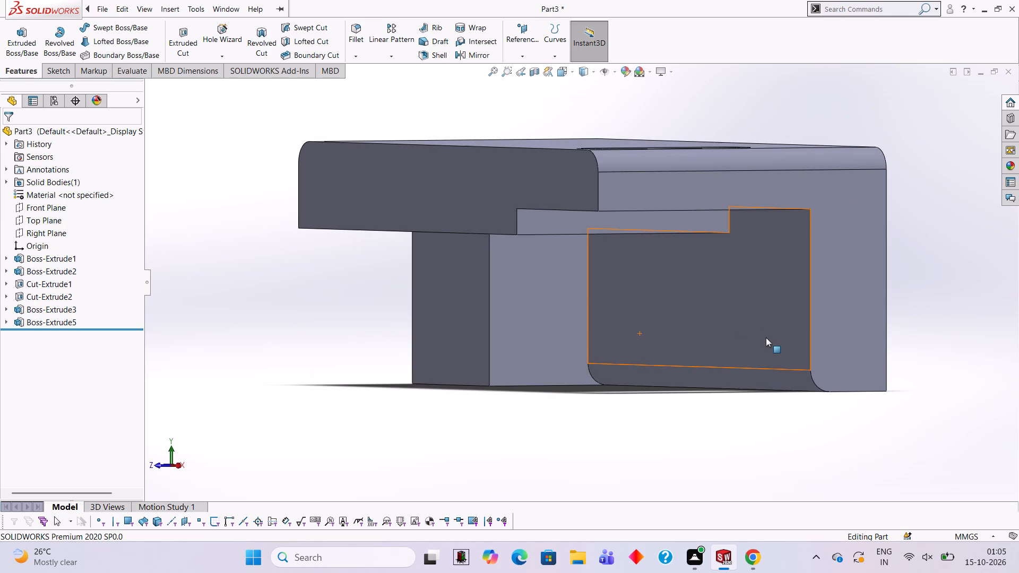
{"action": "middle_click_drag", "start_coordinate": [716, 349], "coordinate": [678, 354]}
{"action": "scroll", "coordinate": [678, 354], "scroll_direction": "up", "scroll_amount": 1}
{"action": "key", "text": "Escape"}
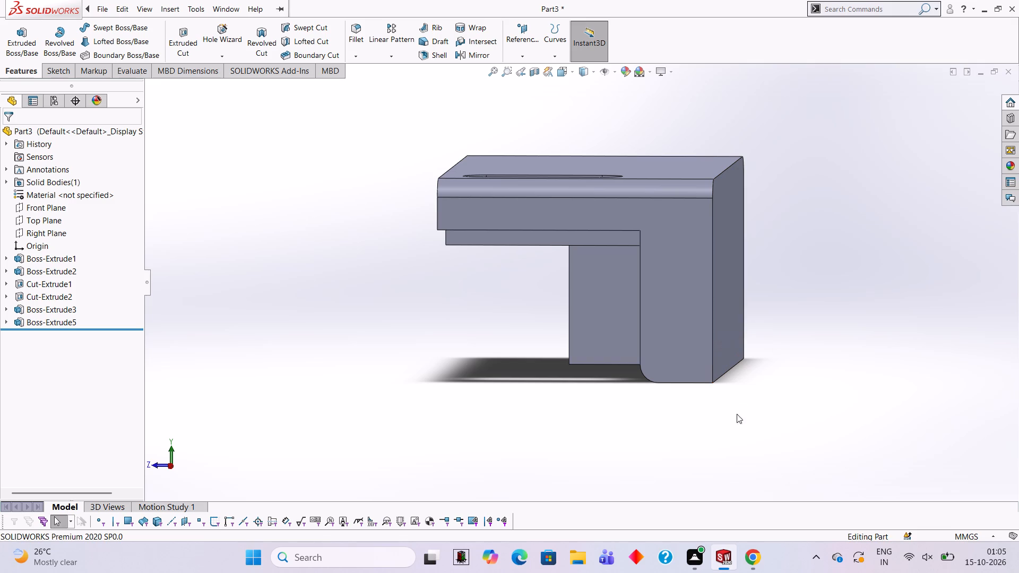
{"action": "left_click", "coordinate": [686, 309]}
{"action": "left_click", "coordinate": [729, 283]}
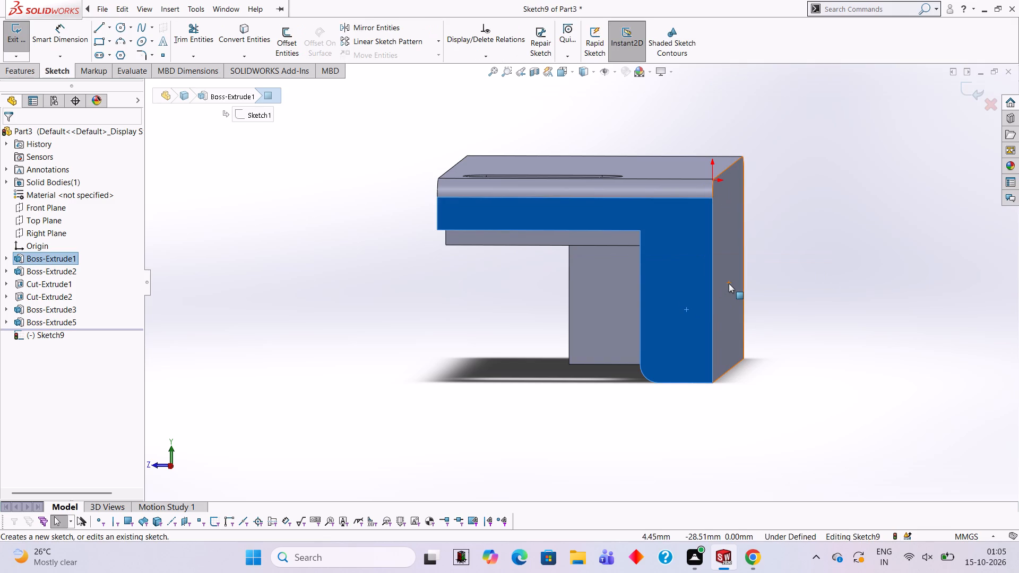
{"action": "key", "text": "ctrl+8"}
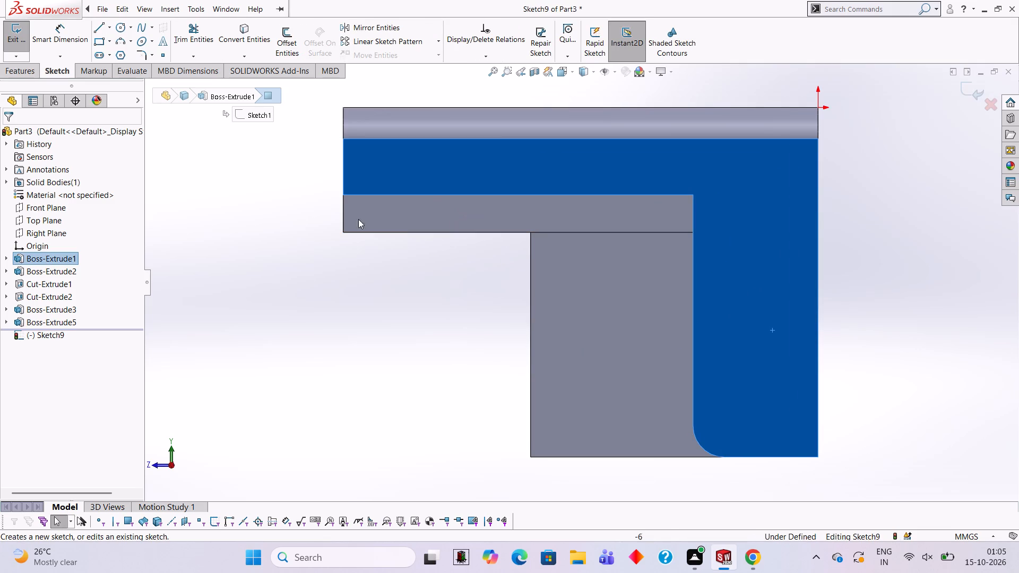
{"action": "left_click", "coordinate": [98, 31]}
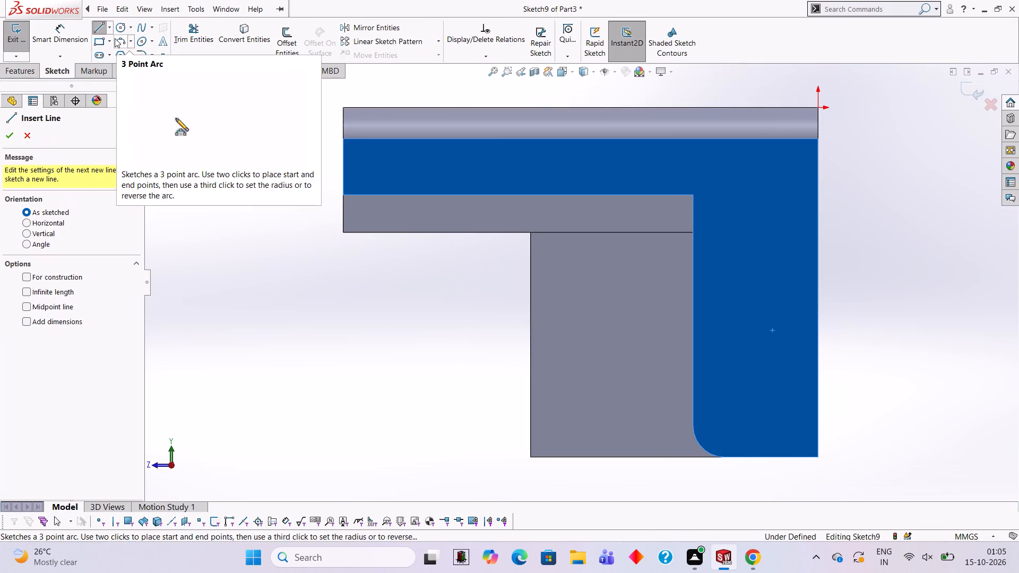
{"action": "left_click", "coordinate": [691, 427]}
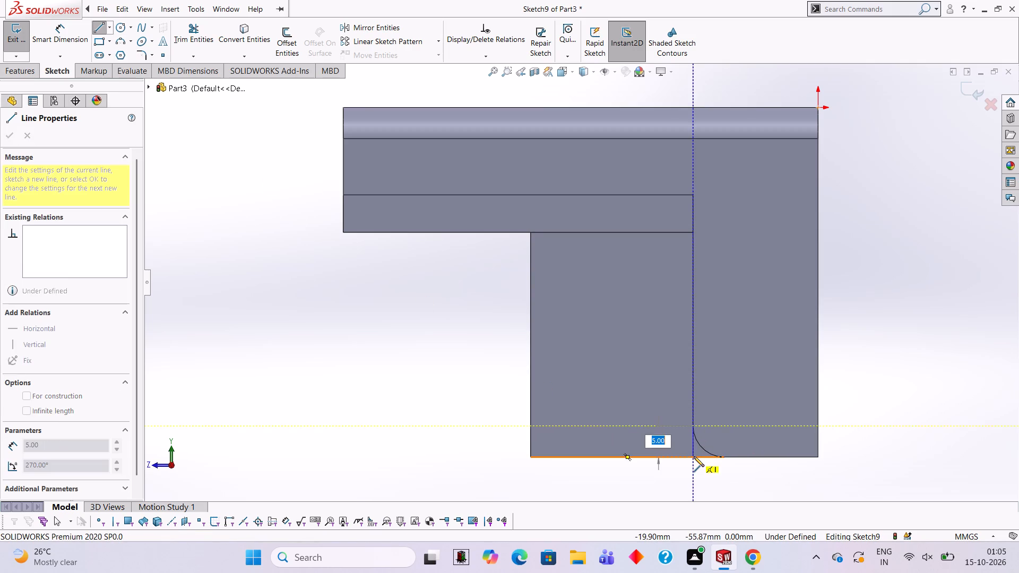
{"action": "left_click", "coordinate": [694, 456]}
{"action": "left_click", "coordinate": [723, 456]}
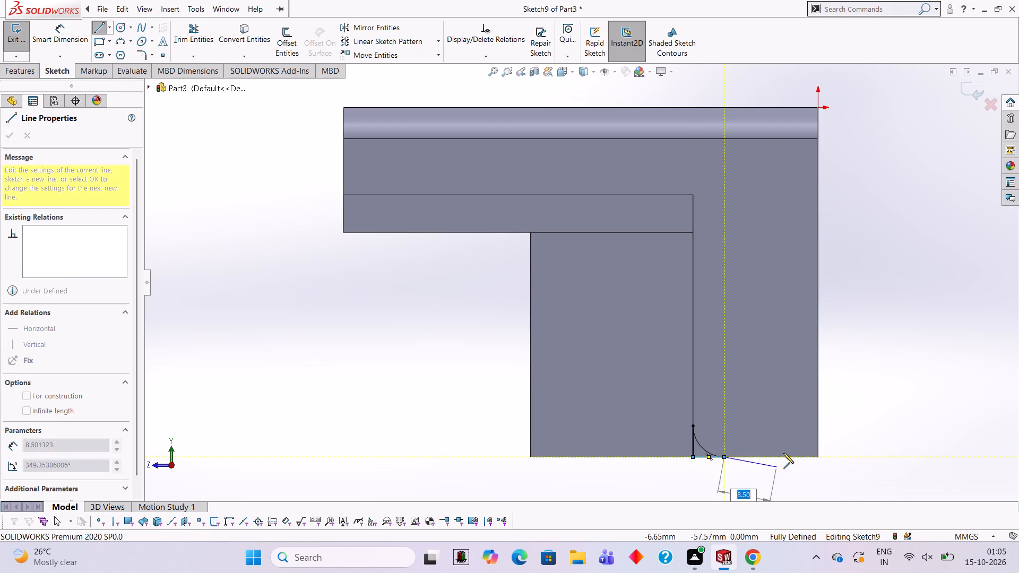
{"action": "key", "text": "Escape"}
{"action": "key", "text": "Escape"}
{"action": "key", "text": "Escape"}
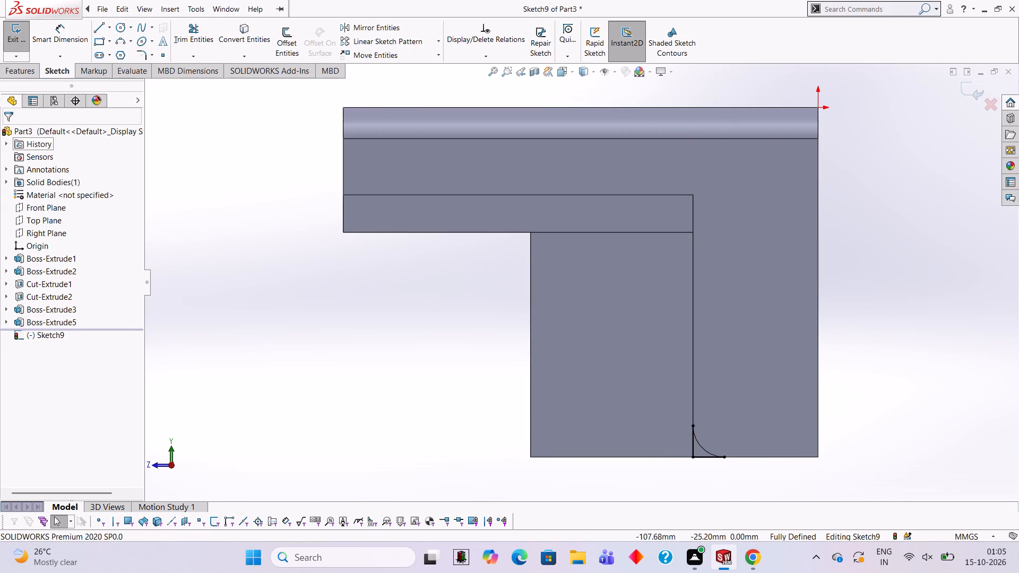
Draw a 10 mm diameter circle centred on the rounded corner's arc centre and trim it to the corner arc.
{"action": "left_click", "coordinate": [117, 30]}
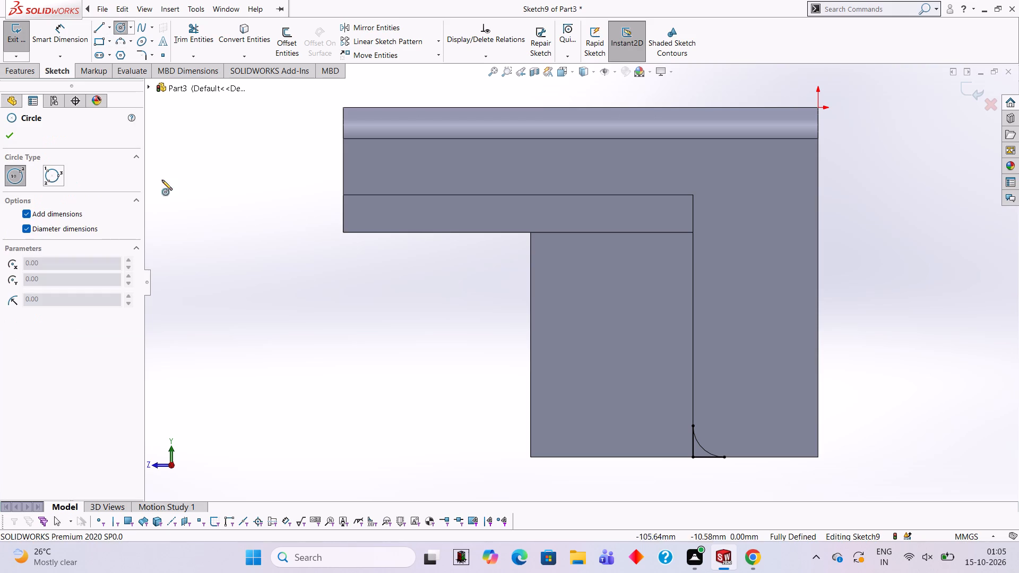
{"action": "left_click", "coordinate": [724, 425]}
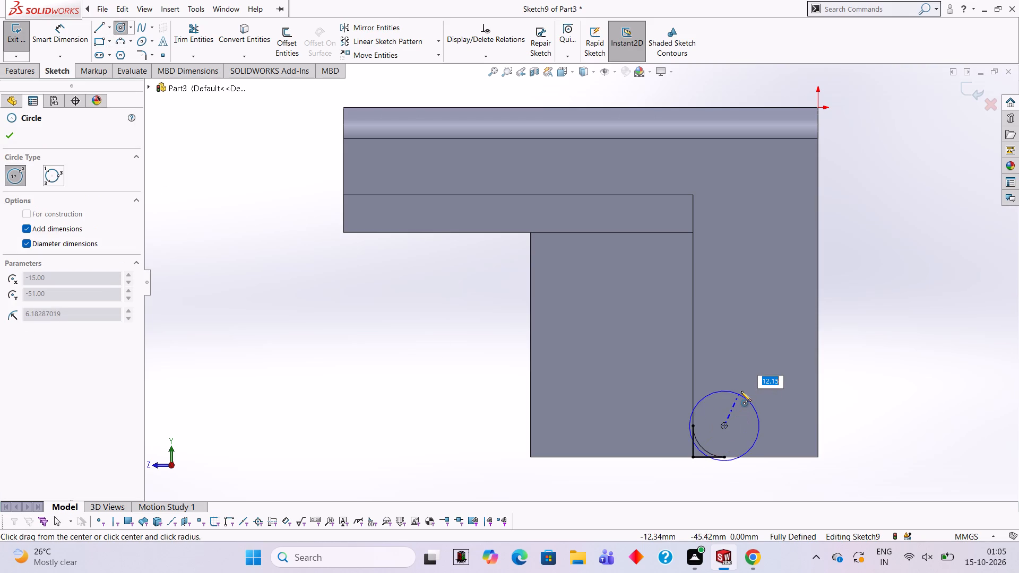
{"action": "type", "text": "10"}
{"action": "key", "text": "Return"}
{"action": "key", "text": "Escape"}
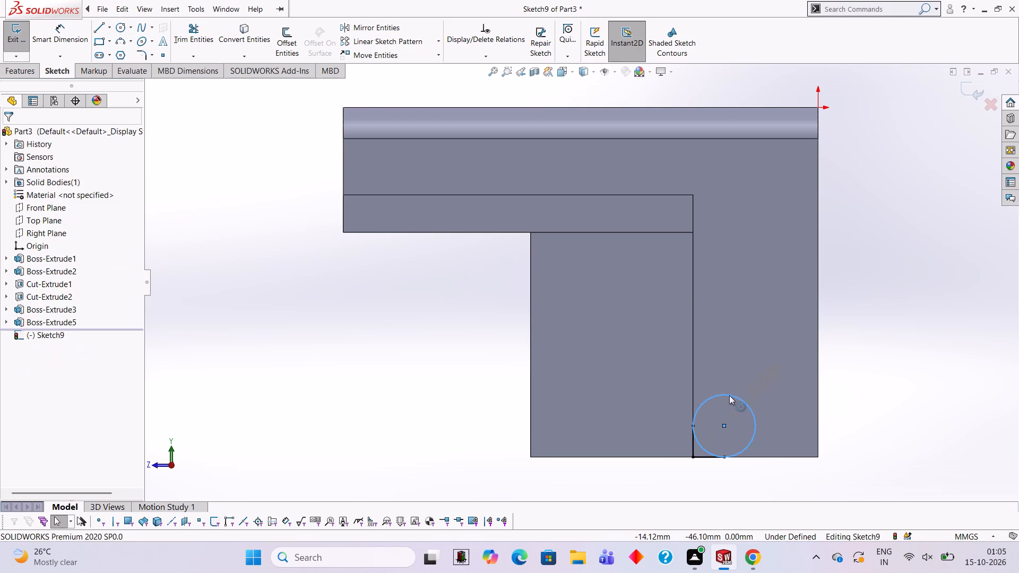
{"action": "key", "text": "Escape"}
{"action": "key", "text": "Escape"}
{"action": "key", "text": "Escape"}
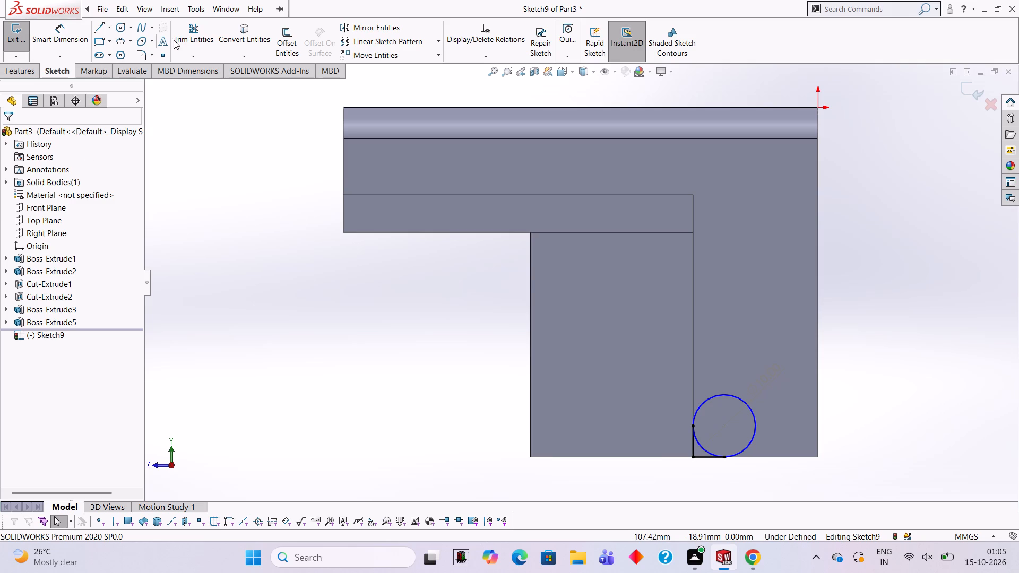
{"action": "left_click", "coordinate": [179, 29]}
{"action": "left_click", "coordinate": [712, 398]}
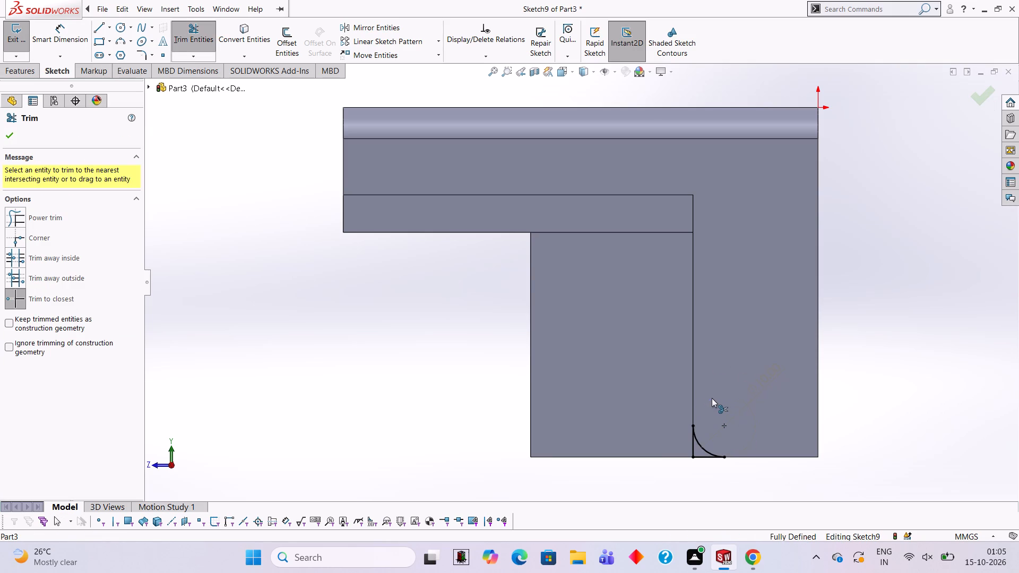
Set up a blind, merged boss extrusion of the corner profile, reversing the direction so it runs along the part.
{"action": "middle_click_drag", "start_coordinate": [637, 436], "coordinate": [660, 442]}
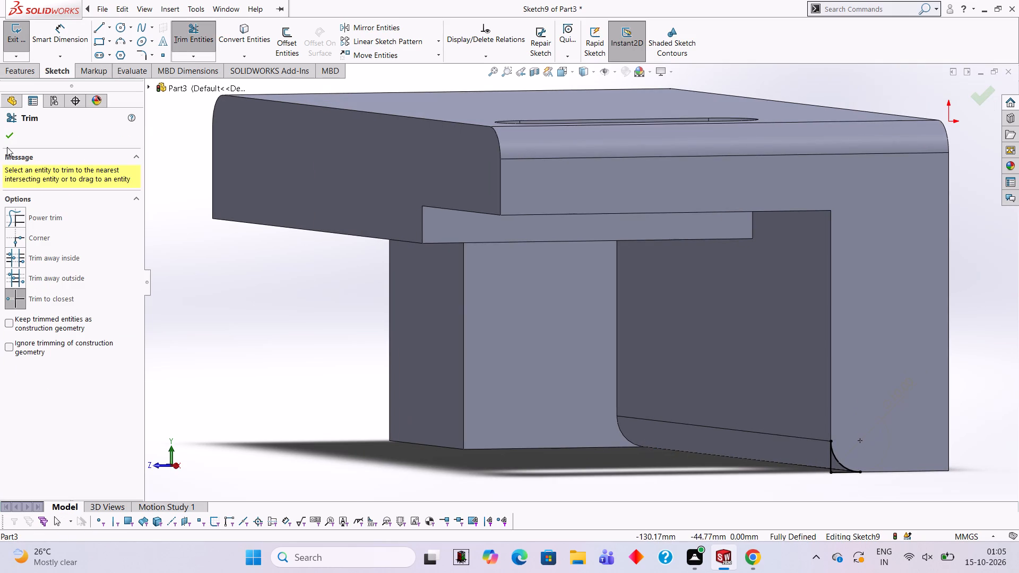
{"action": "left_click", "coordinate": [28, 69]}
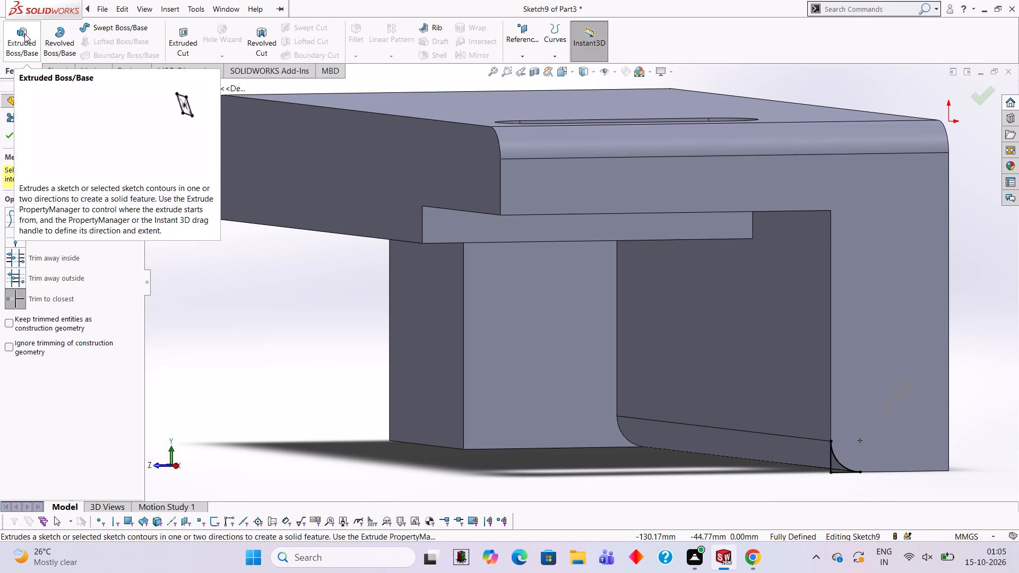
{"action": "left_click", "coordinate": [24, 33]}
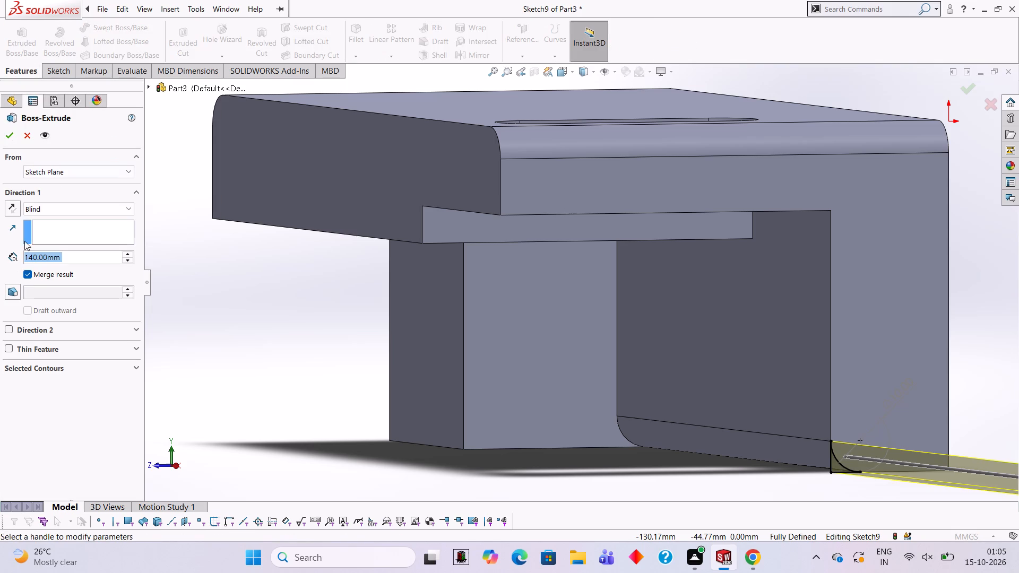
{"action": "left_click", "coordinate": [11, 204]}
{"action": "middle_click_drag", "start_coordinate": [379, 407], "coordinate": [442, 408]}
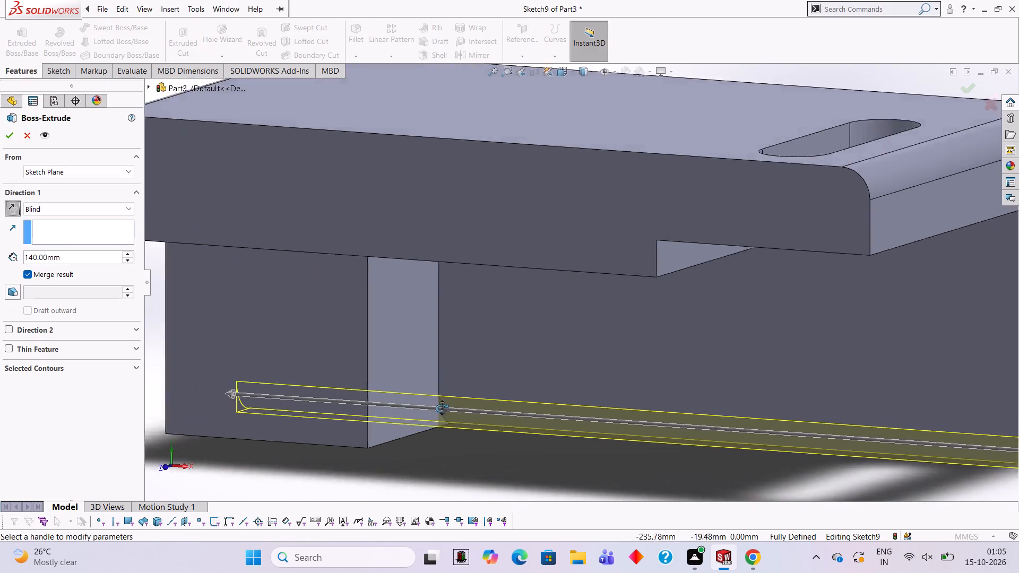
{"action": "middle_click_drag", "start_coordinate": [442, 408], "coordinate": [450, 344]}
{"action": "scroll", "coordinate": [468, 435], "scroll_direction": "up", "scroll_amount": 2}
{"action": "middle_click_drag", "start_coordinate": [463, 410], "coordinate": [494, 383]}
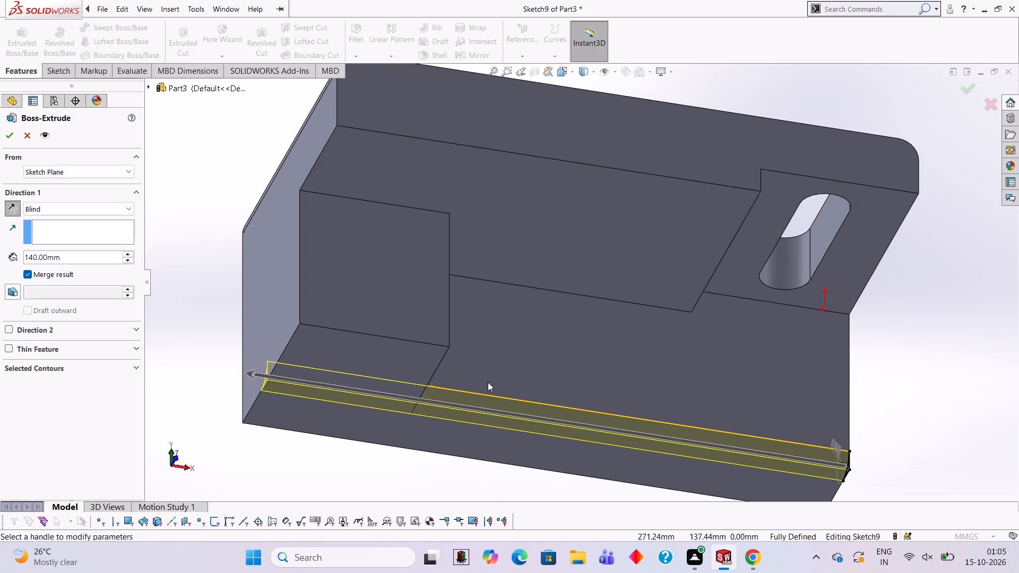
{"action": "middle_click_drag", "start_coordinate": [504, 374], "coordinate": [483, 374]}
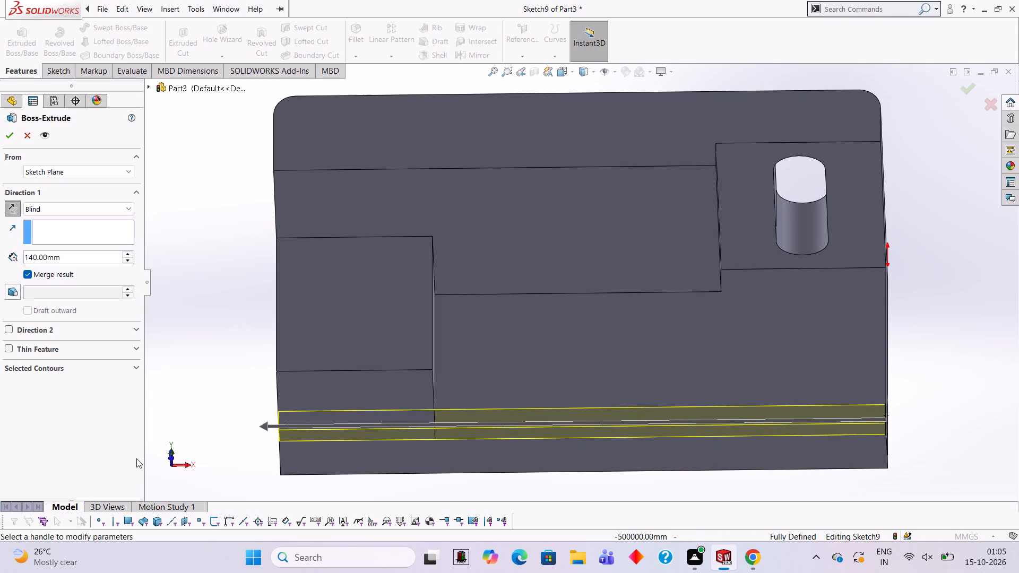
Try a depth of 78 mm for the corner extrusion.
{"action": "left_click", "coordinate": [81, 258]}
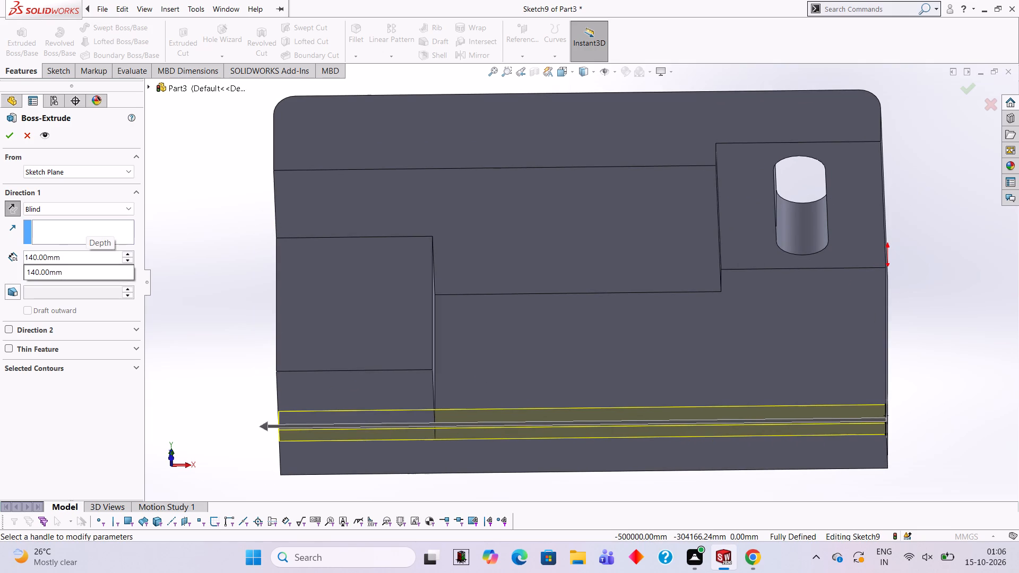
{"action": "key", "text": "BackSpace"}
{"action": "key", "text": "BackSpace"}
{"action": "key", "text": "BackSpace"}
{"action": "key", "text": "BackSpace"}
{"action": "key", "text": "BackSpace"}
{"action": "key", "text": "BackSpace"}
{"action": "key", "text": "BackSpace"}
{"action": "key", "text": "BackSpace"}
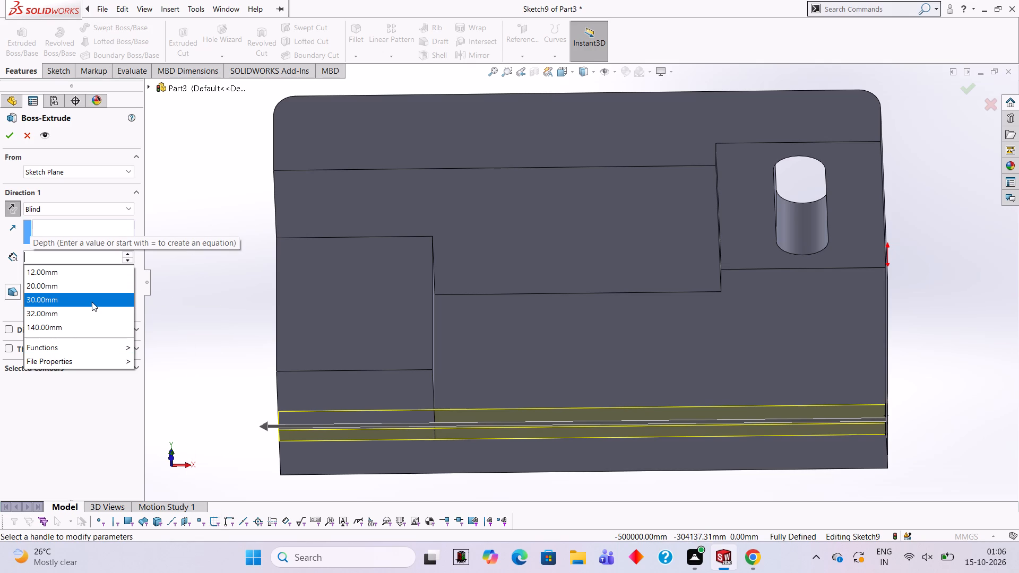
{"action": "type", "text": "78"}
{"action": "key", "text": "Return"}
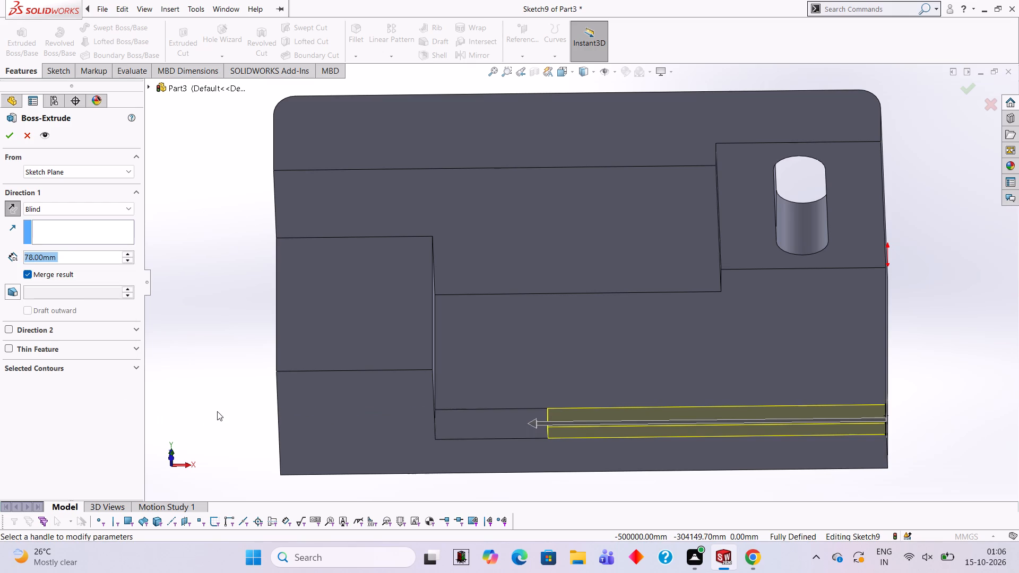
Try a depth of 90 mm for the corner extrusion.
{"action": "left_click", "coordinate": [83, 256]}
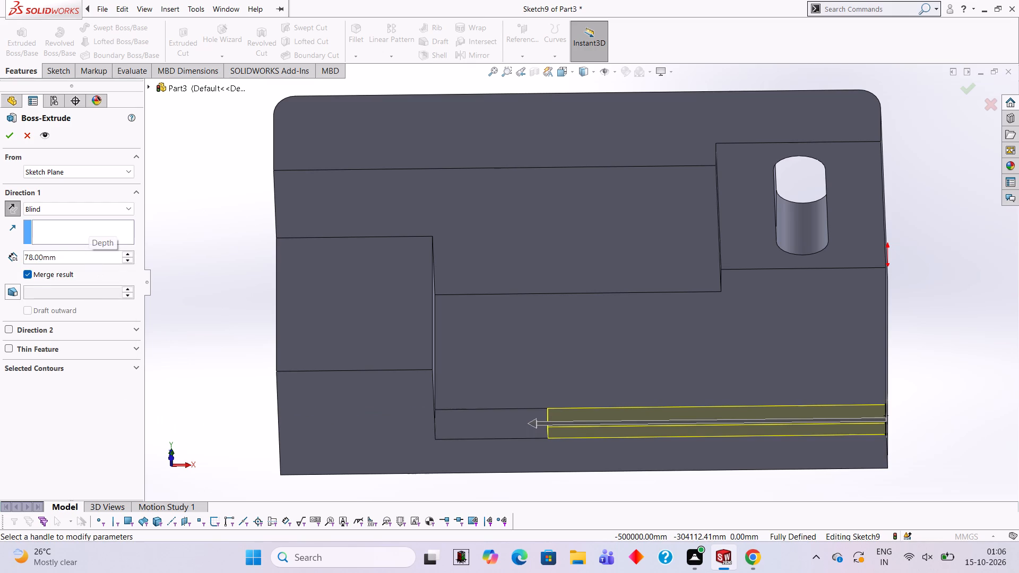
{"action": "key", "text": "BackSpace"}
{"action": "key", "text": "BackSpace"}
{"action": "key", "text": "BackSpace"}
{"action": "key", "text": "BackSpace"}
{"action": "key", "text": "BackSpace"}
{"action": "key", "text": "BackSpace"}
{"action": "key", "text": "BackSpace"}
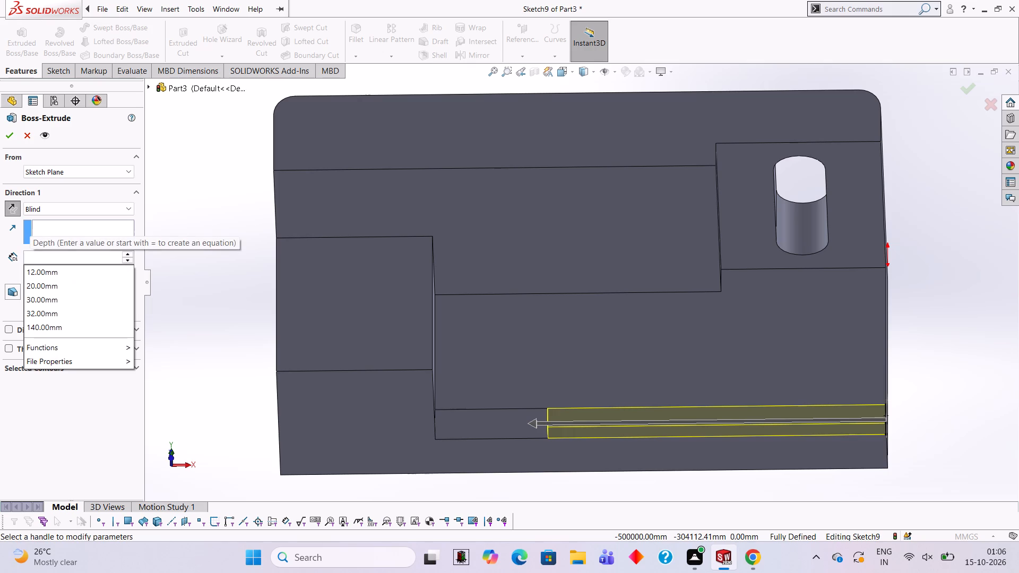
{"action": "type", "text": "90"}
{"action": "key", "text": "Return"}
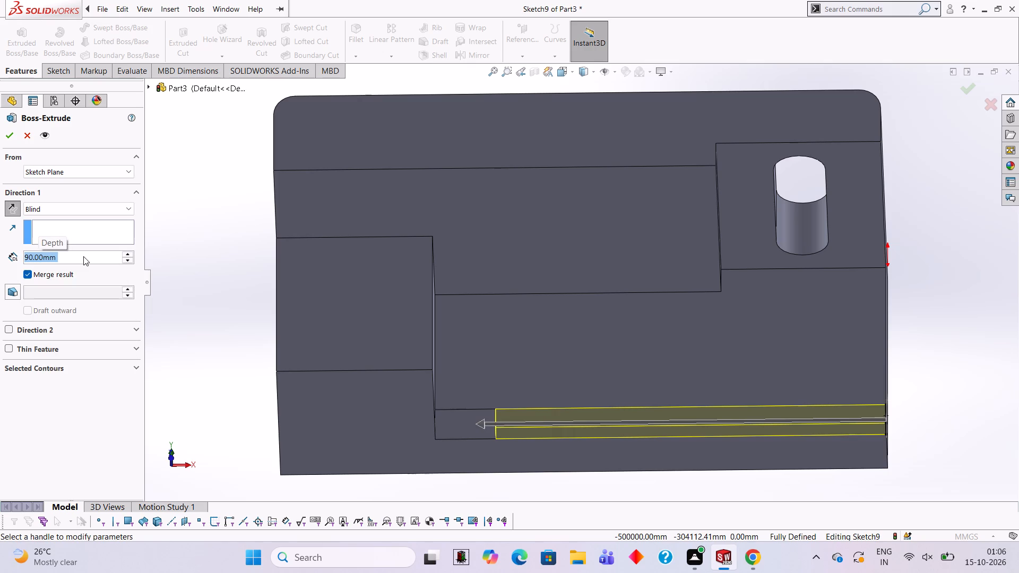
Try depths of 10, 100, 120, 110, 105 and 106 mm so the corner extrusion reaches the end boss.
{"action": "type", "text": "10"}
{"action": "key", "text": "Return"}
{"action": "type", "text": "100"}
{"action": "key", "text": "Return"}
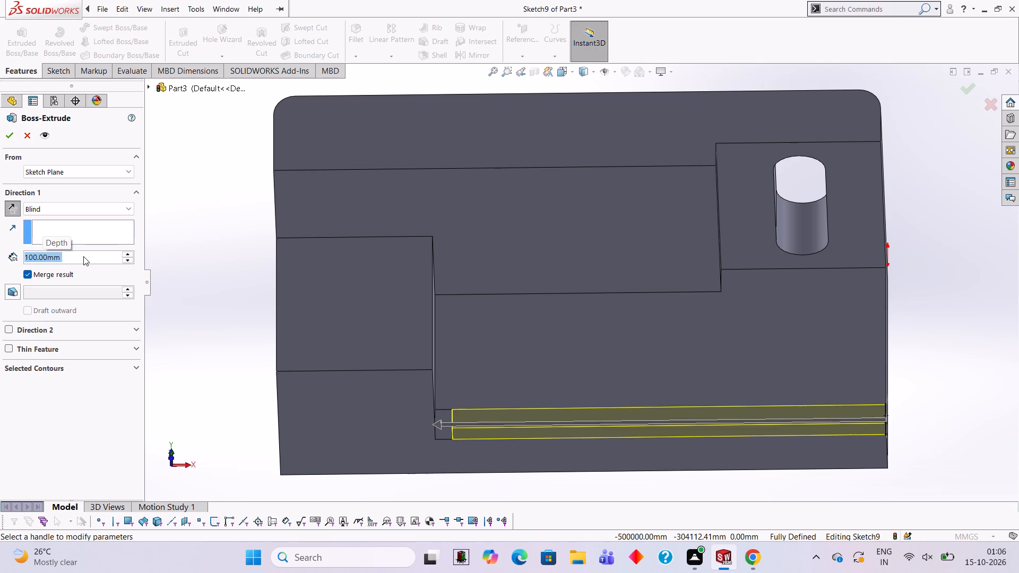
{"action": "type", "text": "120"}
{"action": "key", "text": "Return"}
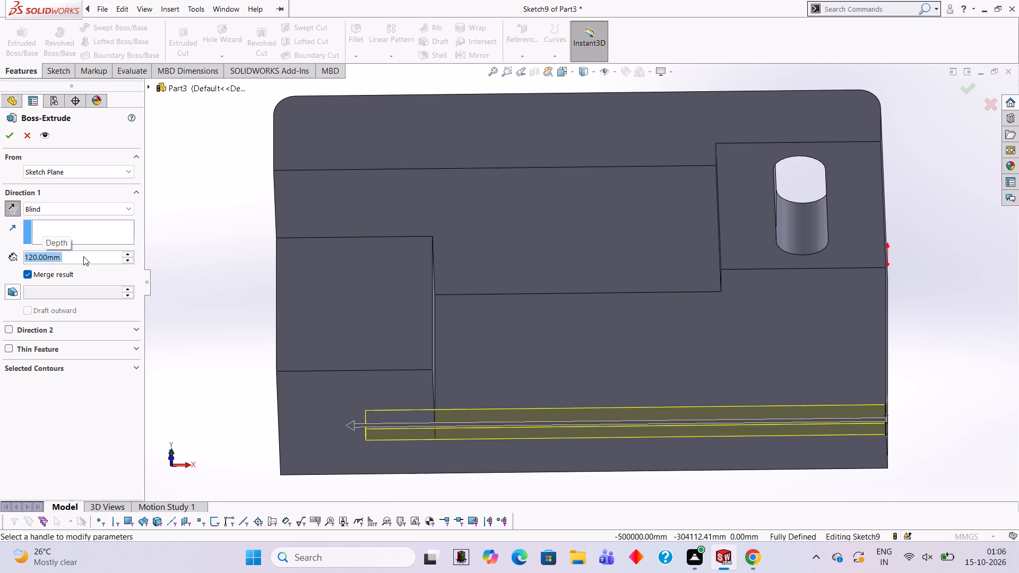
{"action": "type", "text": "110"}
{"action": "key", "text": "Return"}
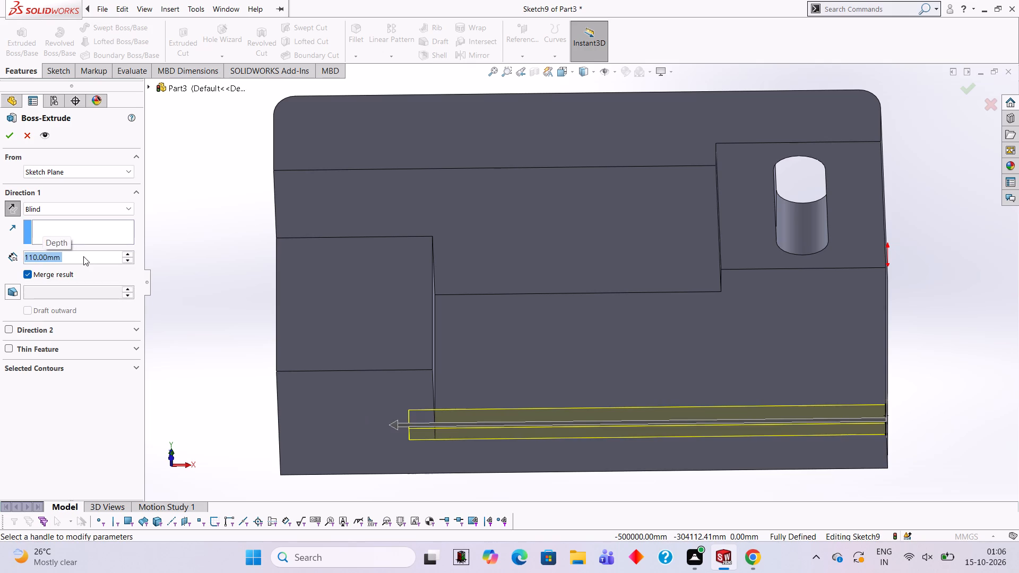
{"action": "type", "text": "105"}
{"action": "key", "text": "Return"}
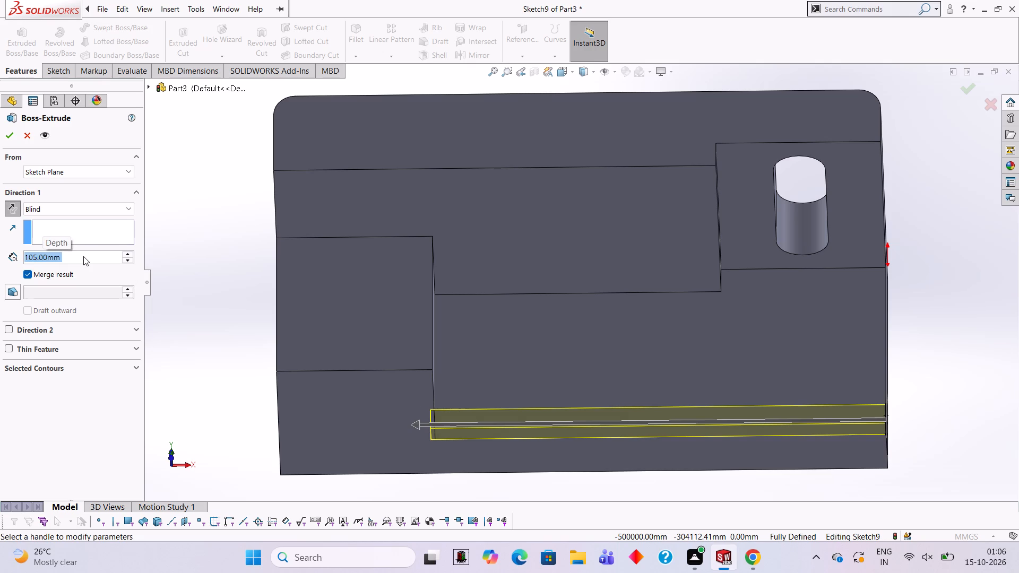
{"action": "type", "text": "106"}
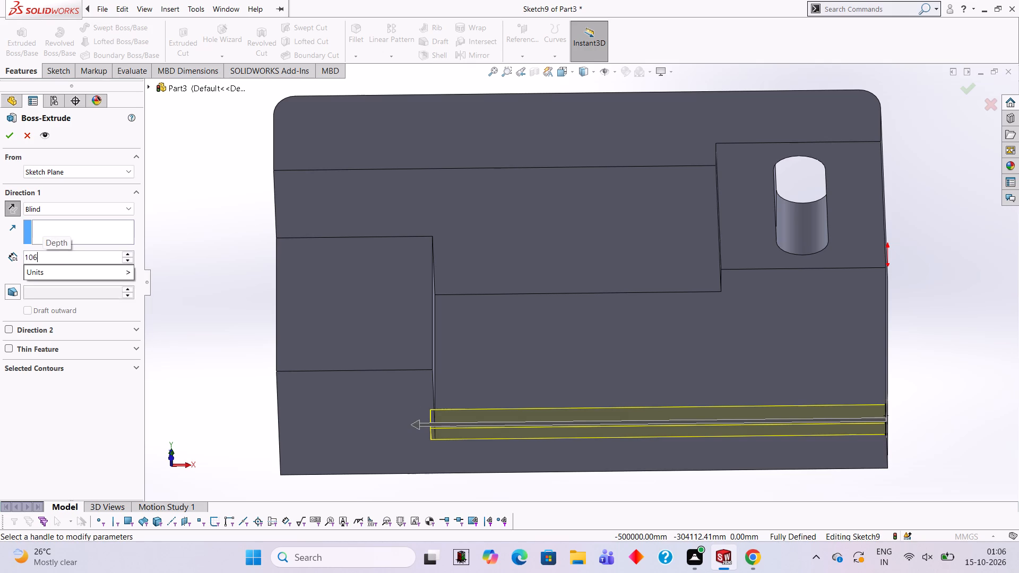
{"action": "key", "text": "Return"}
Set the corner extrusion's depth to 104 mm, check where it meets the end boss, and create it.
{"action": "type", "text": "104"}
{"action": "key", "text": "Return"}
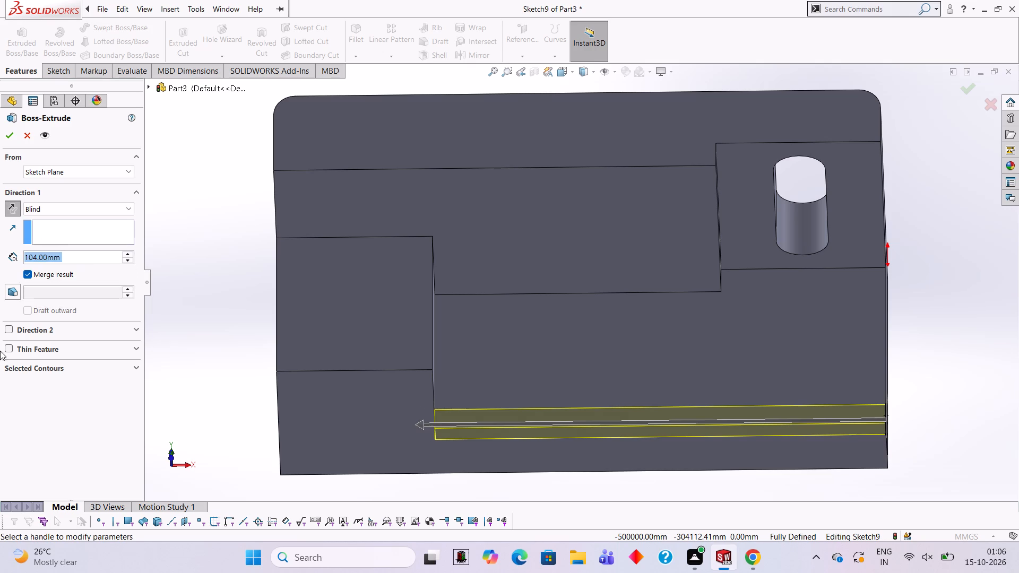
{"action": "scroll", "coordinate": [474, 527], "scroll_direction": "up", "scroll_amount": 2}
{"action": "scroll", "coordinate": [486, 362], "scroll_direction": "up", "scroll_amount": 2}
{"action": "middle_click_drag", "start_coordinate": [479, 378], "coordinate": [439, 442]}
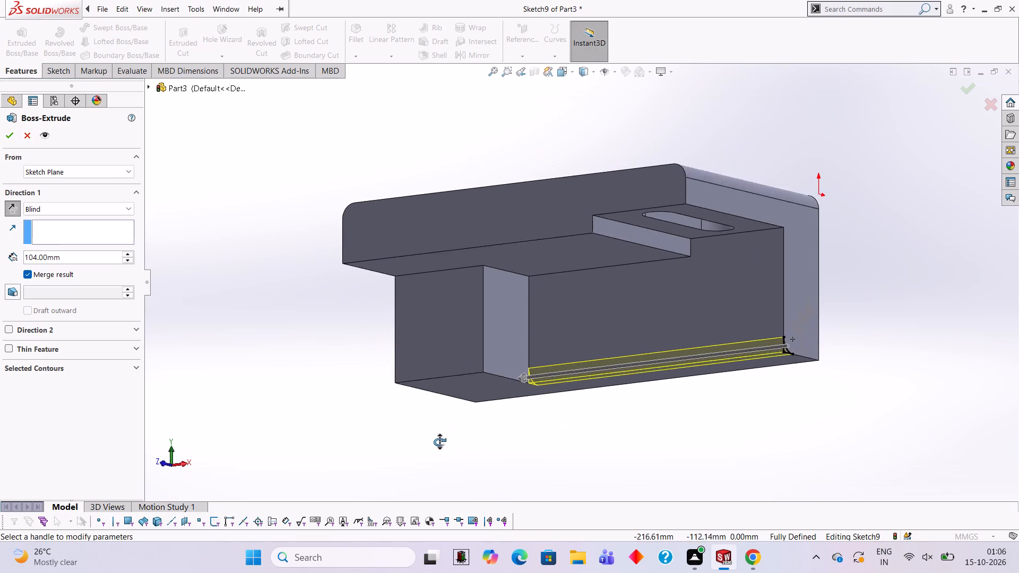
{"action": "middle_click_drag", "start_coordinate": [439, 442], "coordinate": [439, 448]}
{"action": "scroll", "coordinate": [554, 367], "scroll_direction": "up", "scroll_amount": 2}
{"action": "scroll", "coordinate": [559, 381], "scroll_direction": "down", "scroll_amount": 9}
{"action": "middle_click_drag", "start_coordinate": [558, 385], "coordinate": [592, 355]}
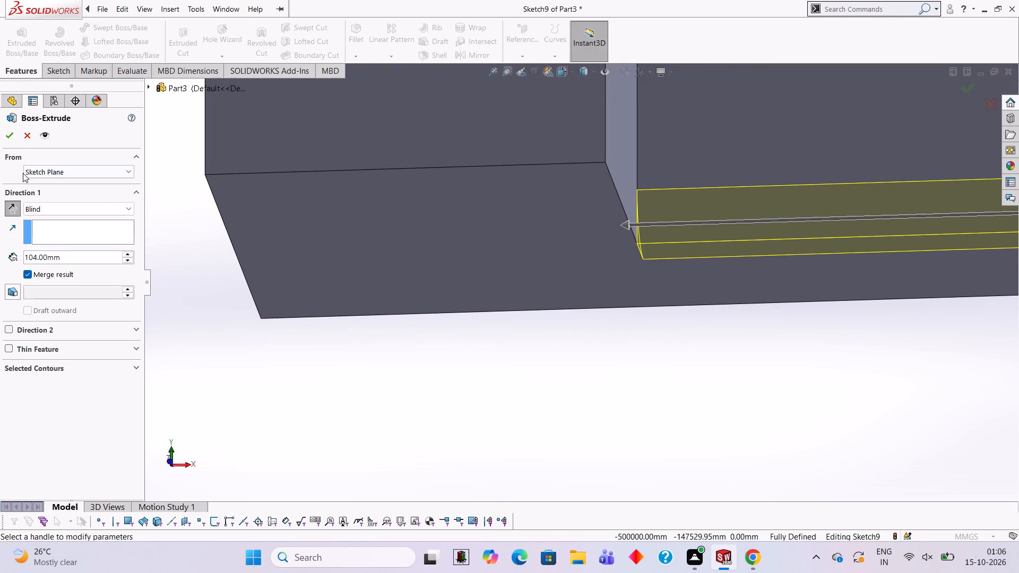
{"action": "left_click", "coordinate": [7, 137]}
{"action": "left_click", "coordinate": [327, 325]}
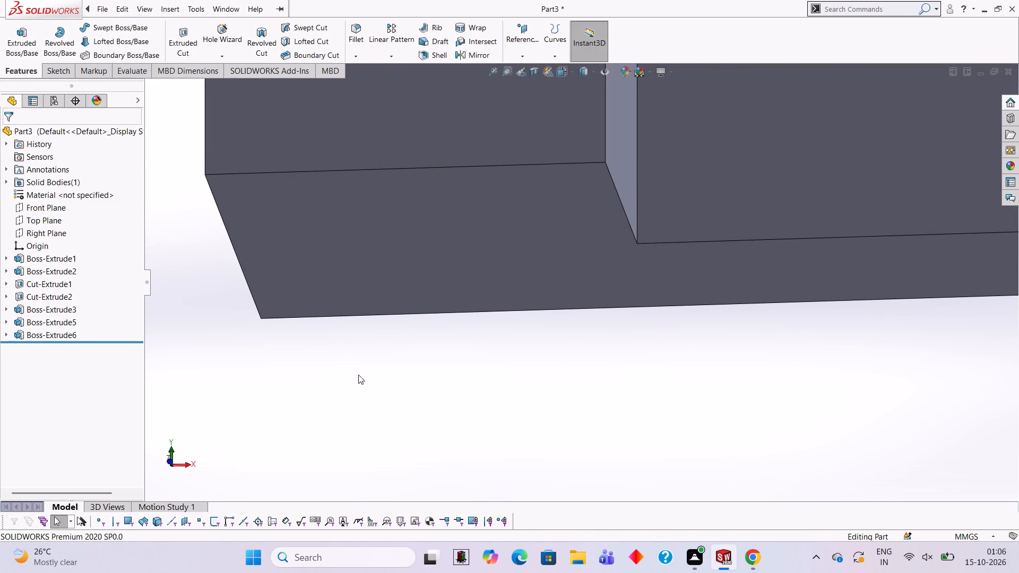
On the leg's large front face, sketch a 5 mm vertical line up from the lower outer corner and a 5 mm horizontal line inward from its end.
{"action": "scroll", "coordinate": [408, 400], "scroll_direction": "up", "scroll_amount": 3}
{"action": "scroll", "coordinate": [610, 364], "scroll_direction": "up", "scroll_amount": 6}
{"action": "middle_click_drag", "start_coordinate": [672, 321], "coordinate": [670, 259]}
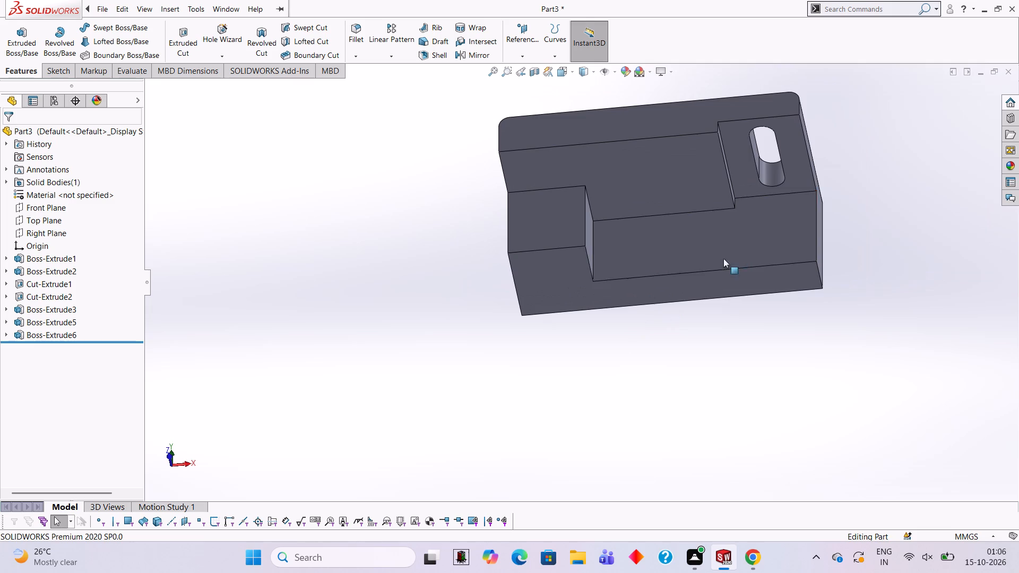
{"action": "middle_click_drag", "start_coordinate": [737, 237], "coordinate": [742, 311]}
{"action": "left_click", "coordinate": [775, 240]}
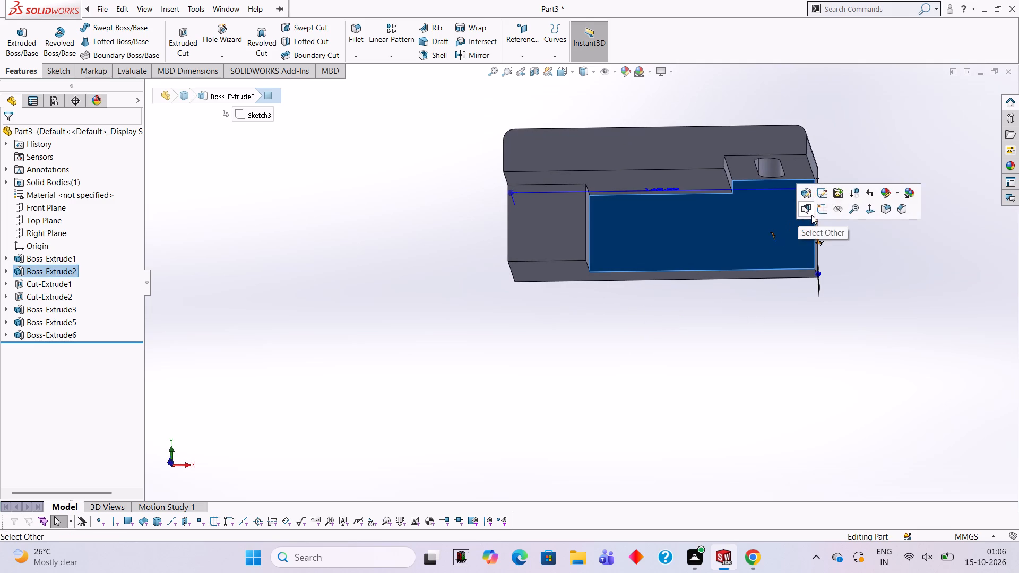
{"action": "left_click", "coordinate": [817, 211]}
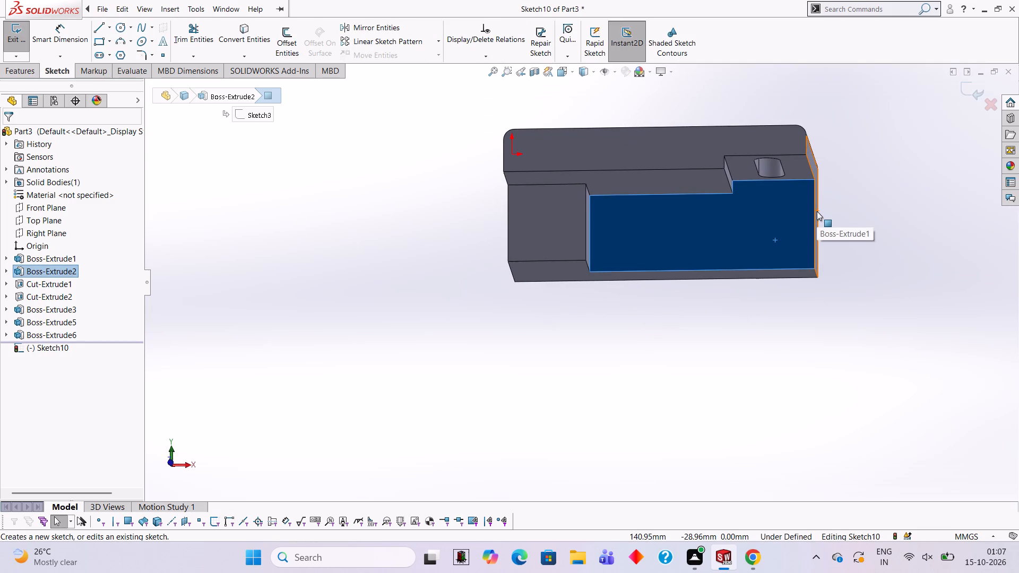
{"action": "key", "text": "ctrl+8"}
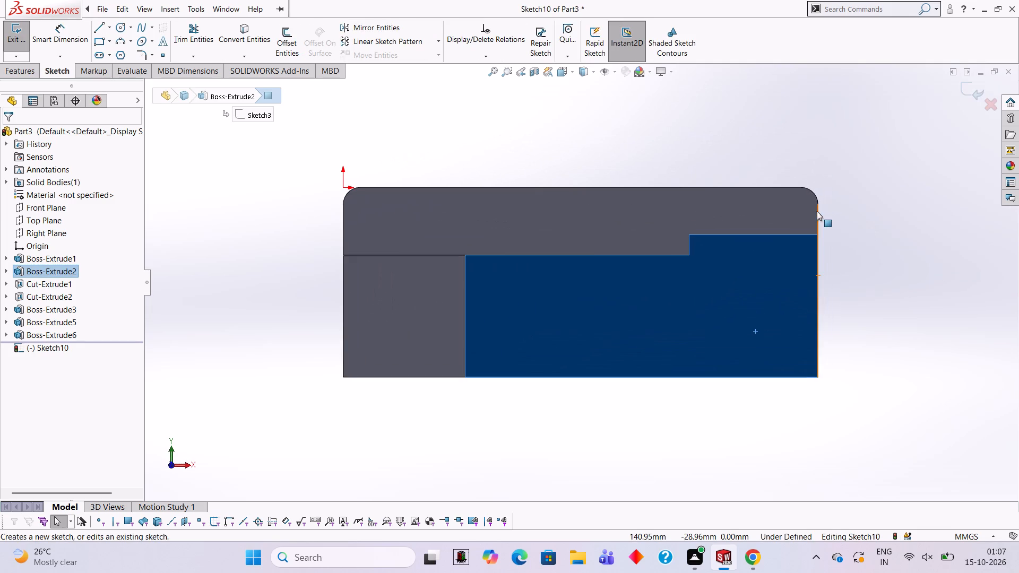
{"action": "scroll", "coordinate": [806, 332], "scroll_direction": "down", "scroll_amount": 2}
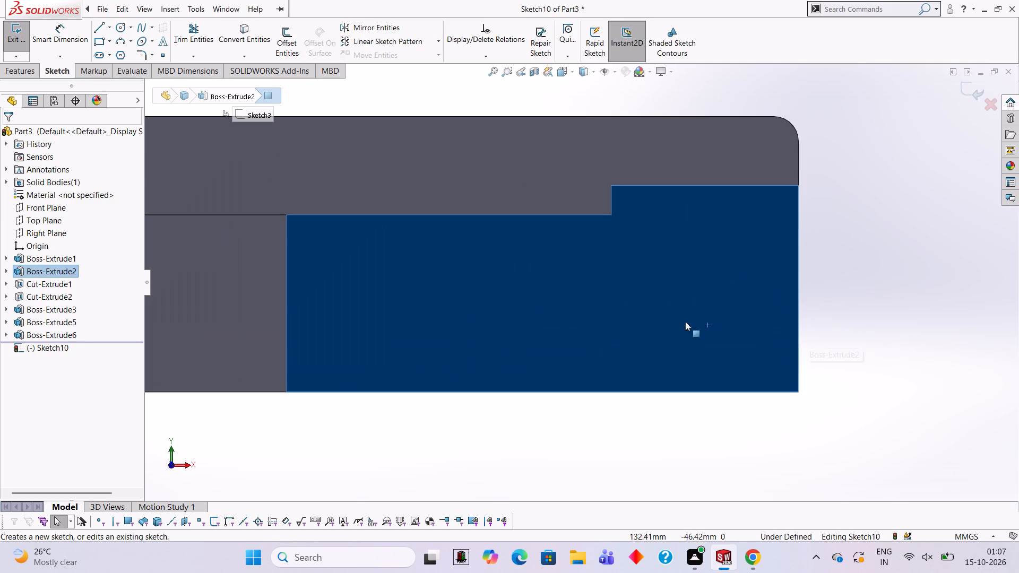
{"action": "left_click", "coordinate": [98, 23]}
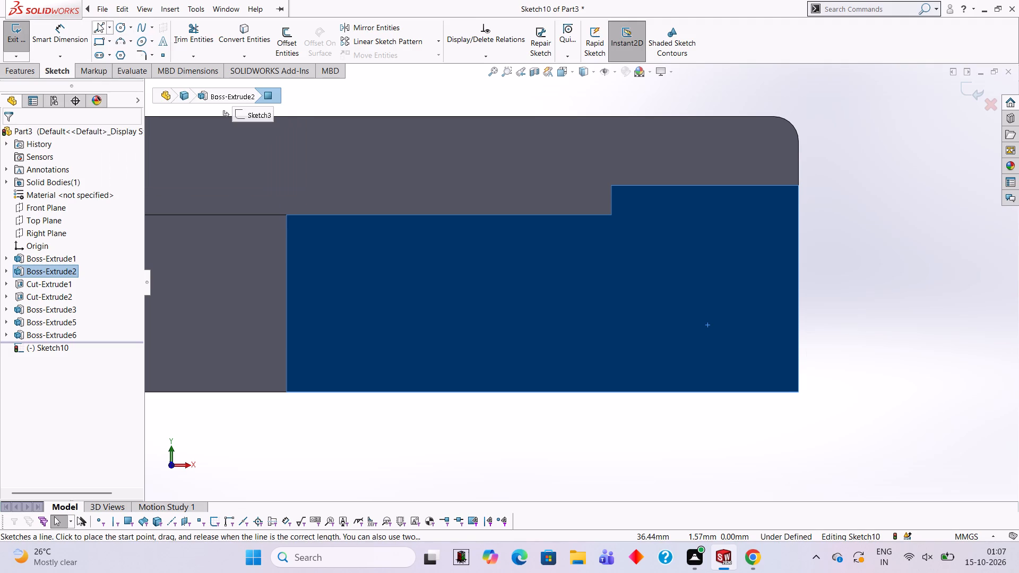
{"action": "left_click", "coordinate": [799, 392]}
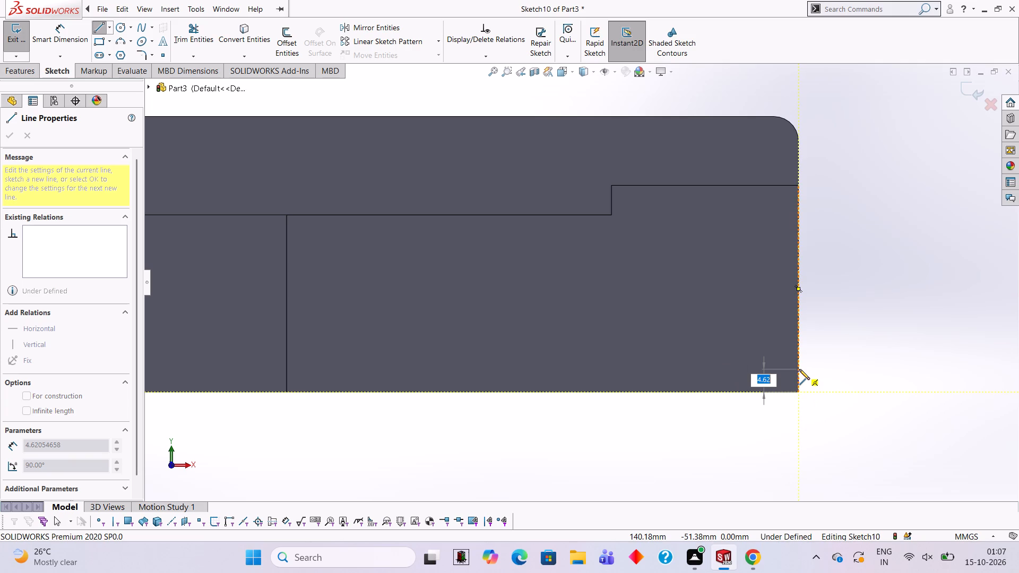
{"action": "key", "text": "5"}
{"action": "key", "text": "Return"}
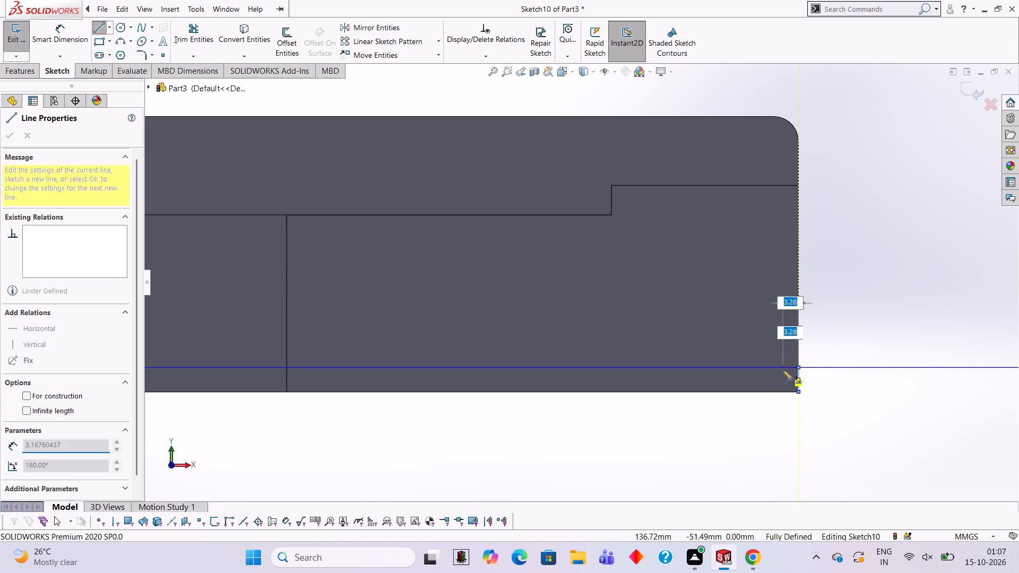
{"action": "key", "text": "5"}
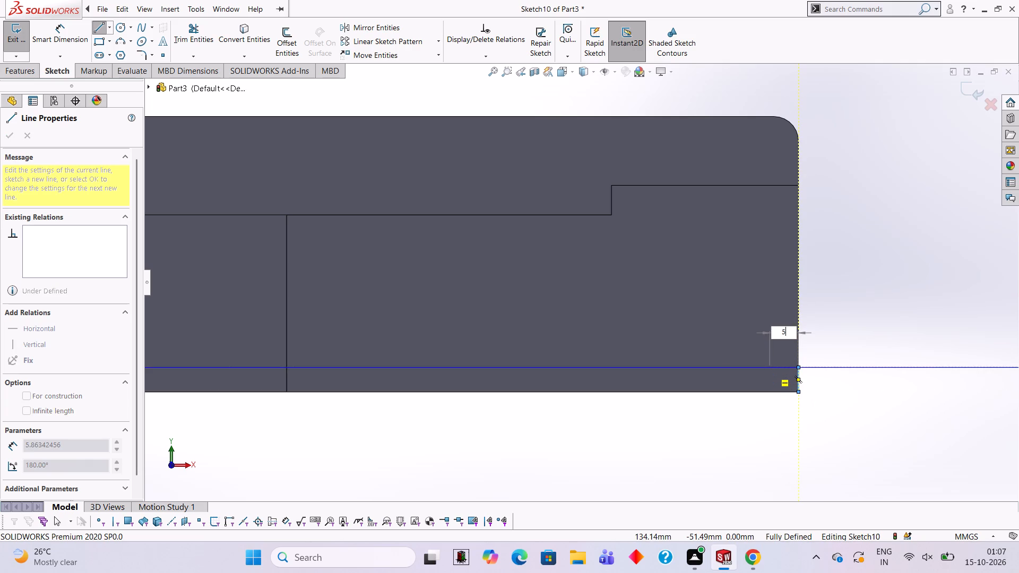
{"action": "key", "text": "Return"}
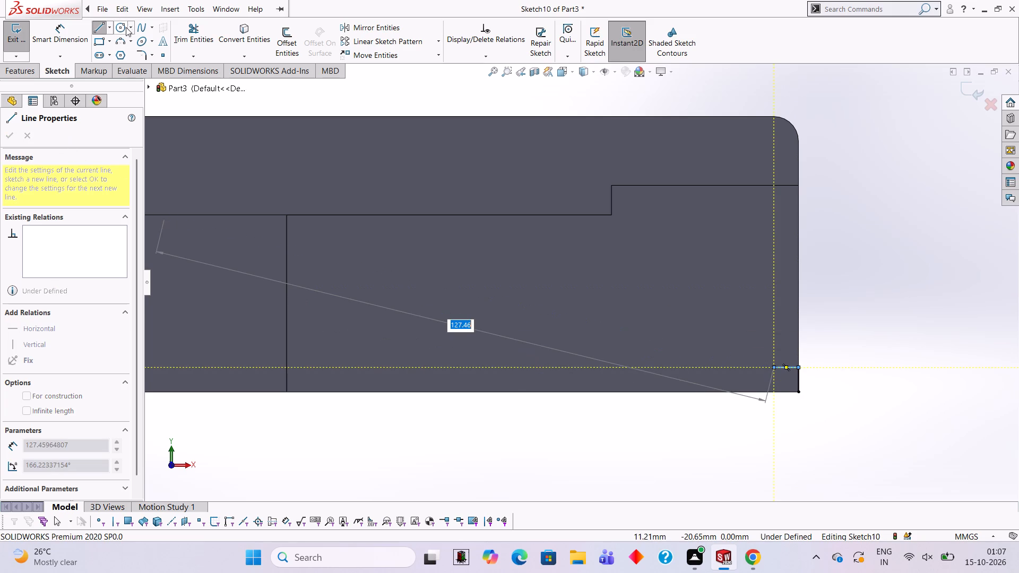
Sketch a 10 mm diameter circle centred on the inner end of the 5 mm horizontal line.
{"action": "left_click", "coordinate": [123, 25]}
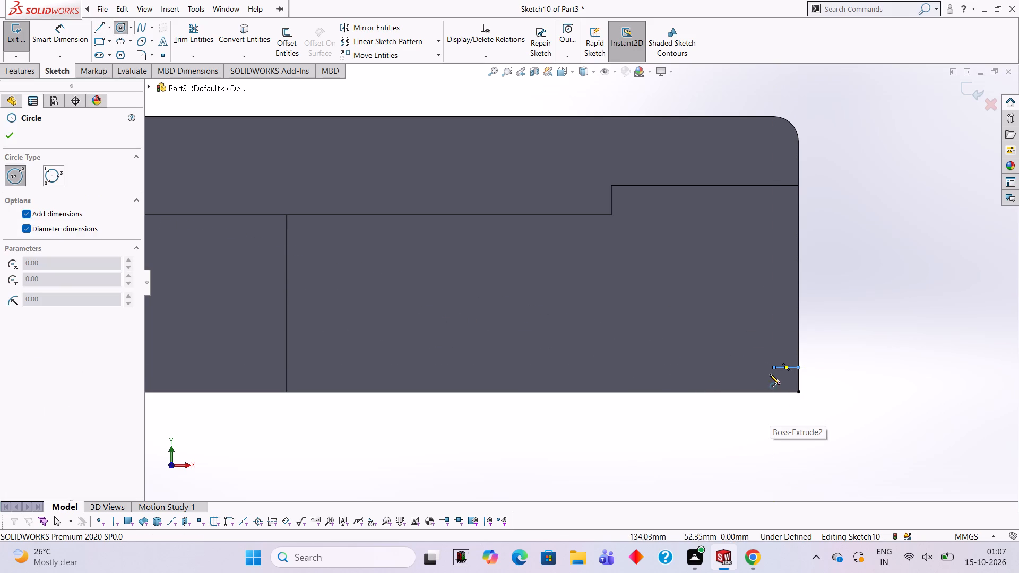
{"action": "left_click", "coordinate": [774, 367]}
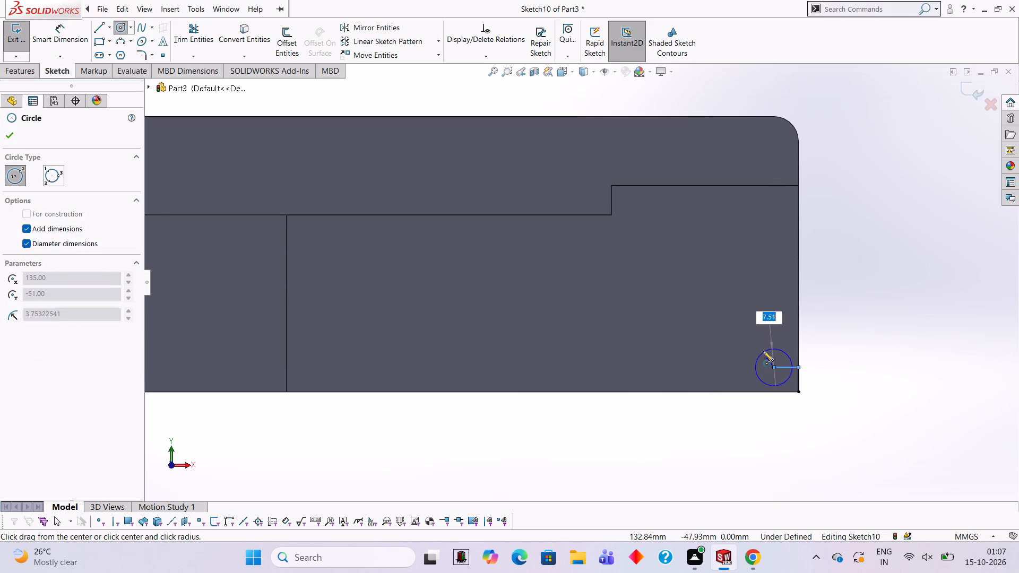
{"action": "type", "text": "10"}
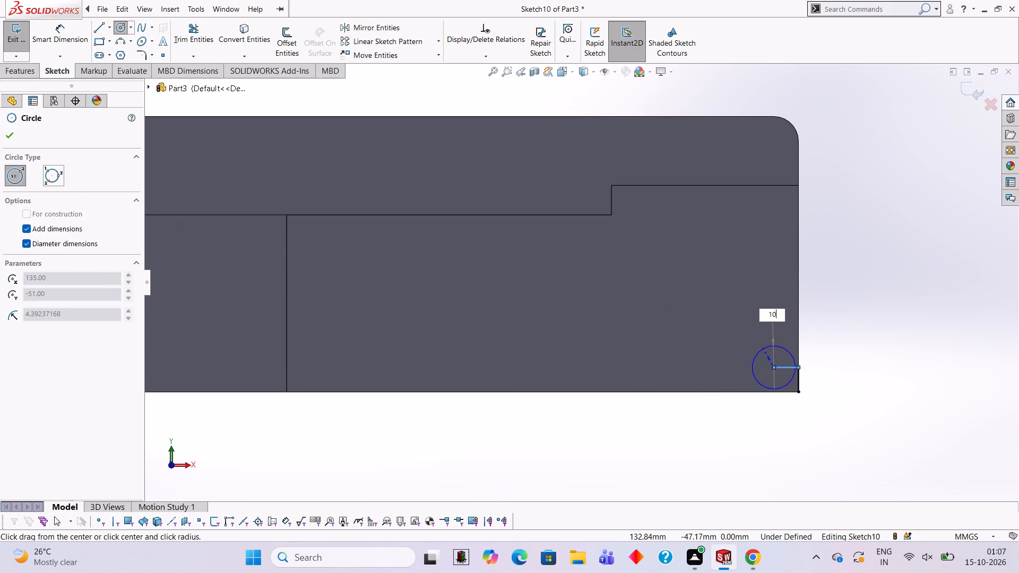
{"action": "key", "text": "Return"}
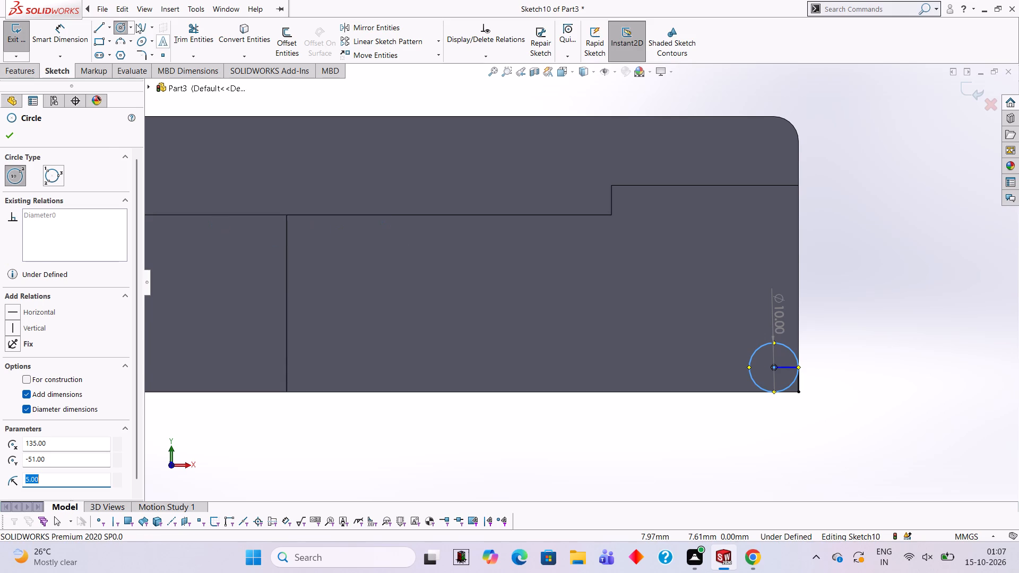
{"action": "left_click", "coordinate": [317, 90]}
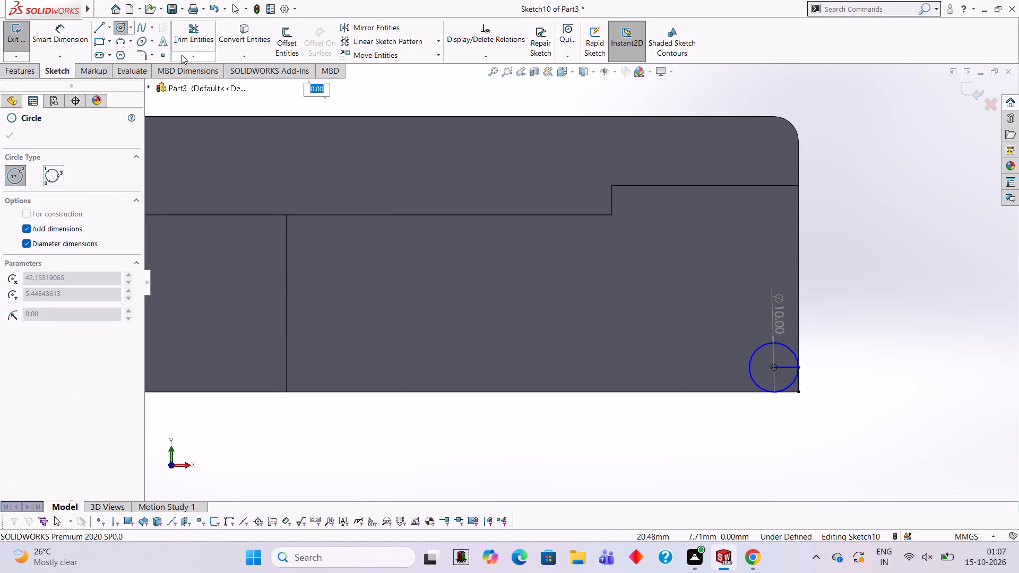
Sketch a horizontal line along the face's bottom edge from the circle's lowest point to the outer corner.
{"action": "left_click", "coordinate": [200, 36]}
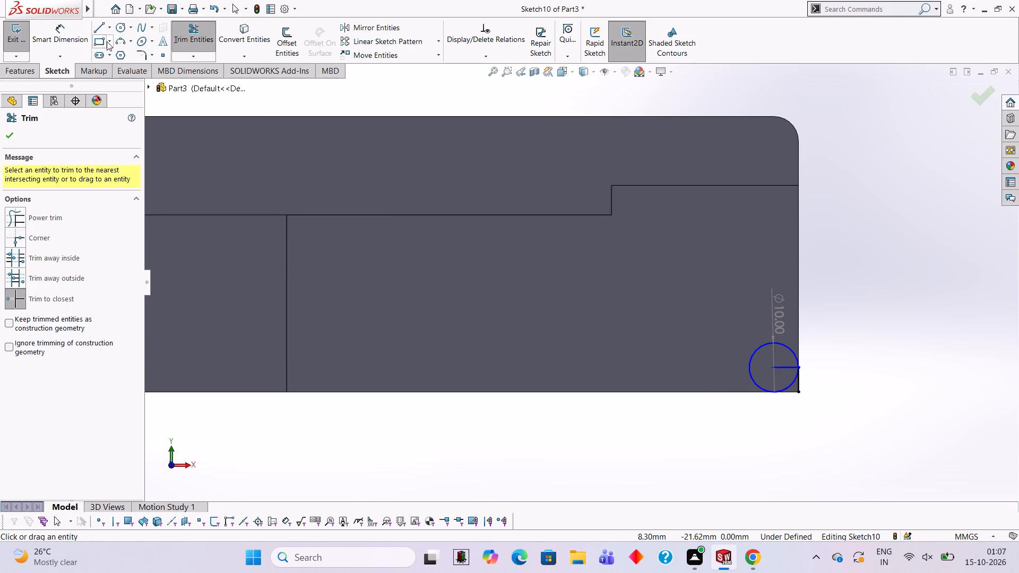
{"action": "left_click", "coordinate": [98, 28]}
{"action": "scroll", "coordinate": [526, 305], "scroll_direction": "down", "scroll_amount": 4}
{"action": "scroll", "coordinate": [940, 402], "scroll_direction": "up", "scroll_amount": 3}
{"action": "scroll", "coordinate": [934, 388], "scroll_direction": "down", "scroll_amount": 3}
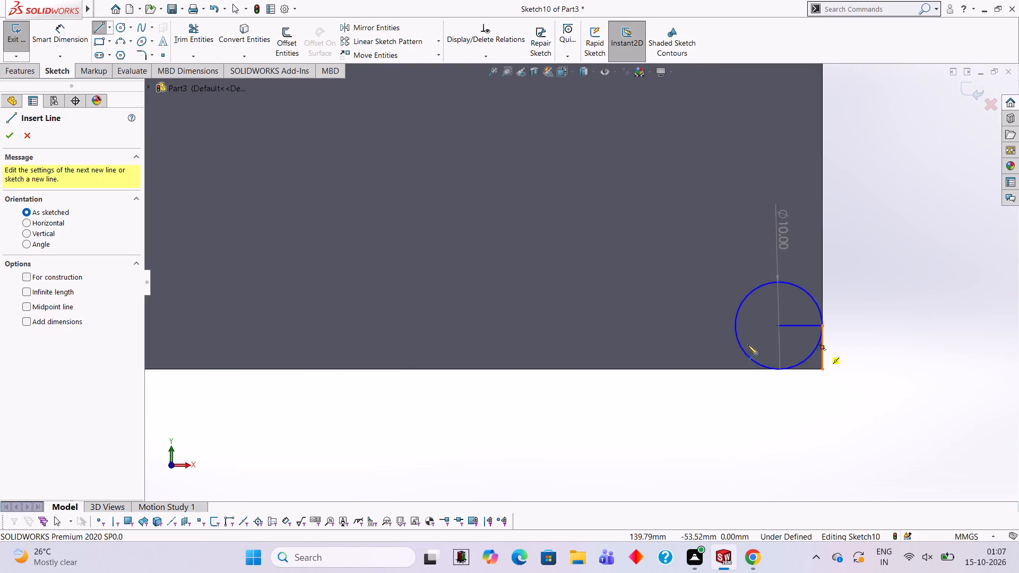
{"action": "scroll", "coordinate": [748, 345], "scroll_direction": "down", "scroll_amount": 2}
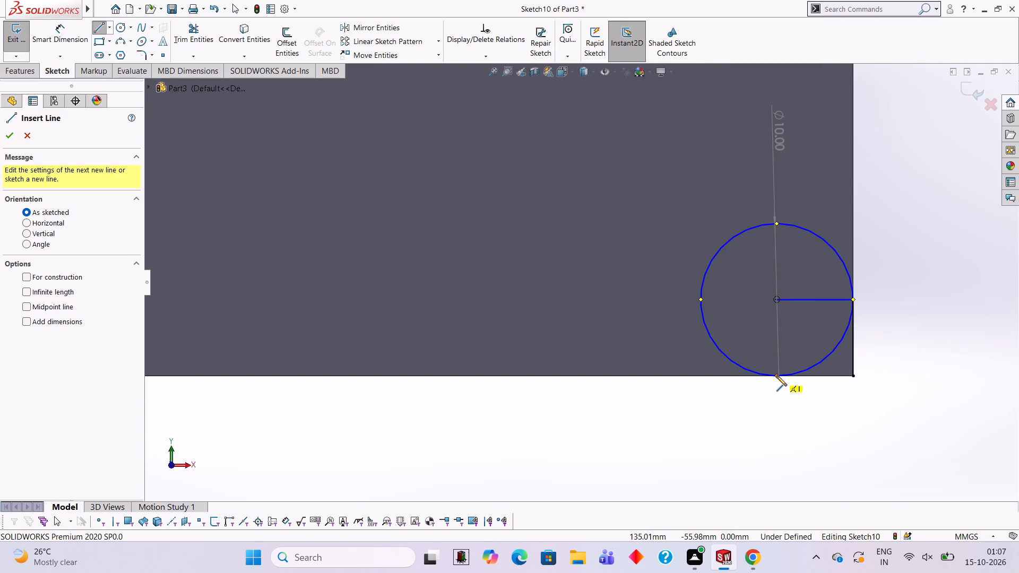
{"action": "left_click", "coordinate": [776, 376]}
{"action": "left_click", "coordinate": [853, 378]}
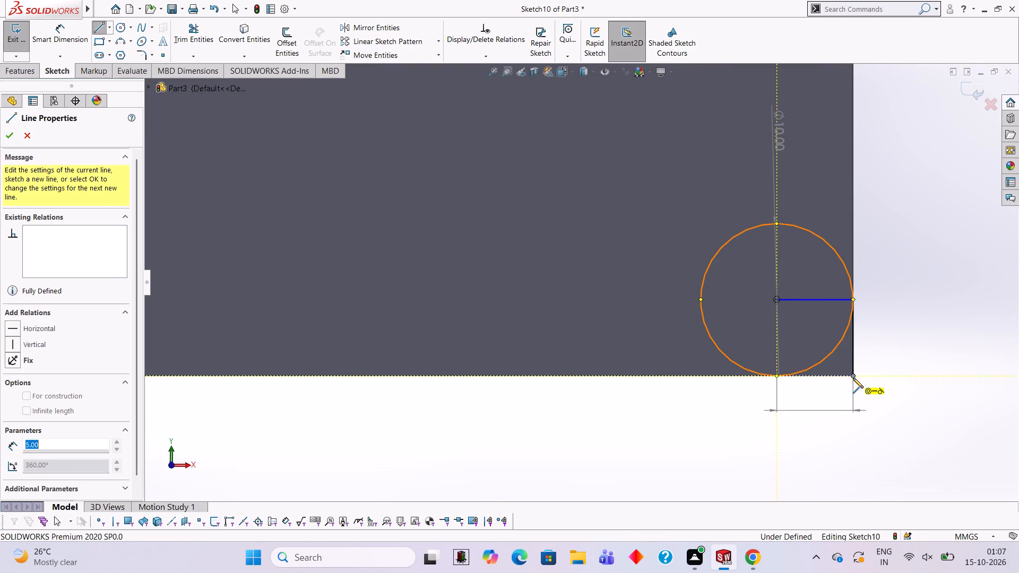
Trim away the circle's larger arc and the horizontal radius line, leaving the quarter-arc corner profile.
{"action": "left_click", "coordinate": [191, 46]}
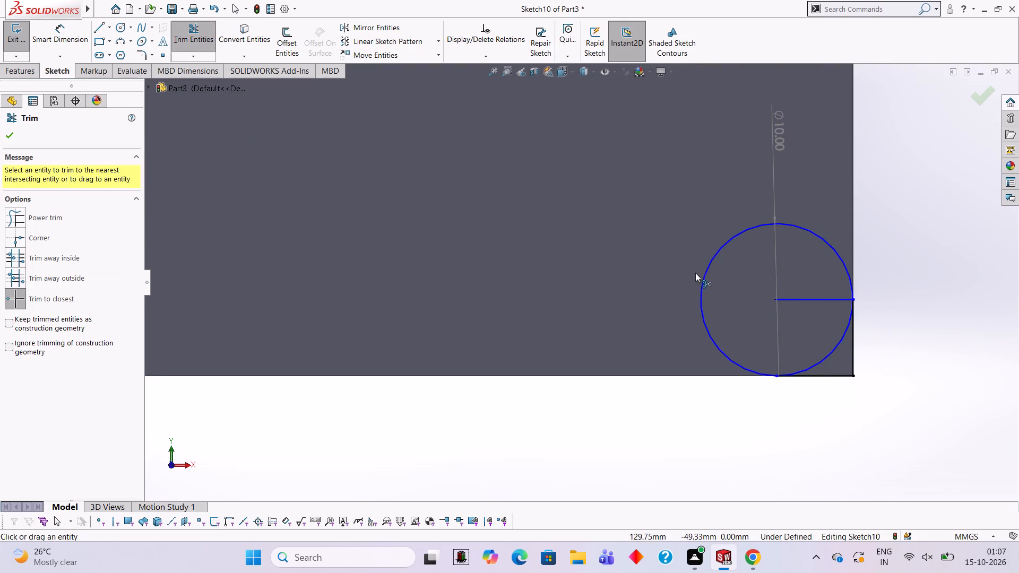
{"action": "left_click", "coordinate": [703, 279]}
{"action": "left_click", "coordinate": [805, 298]}
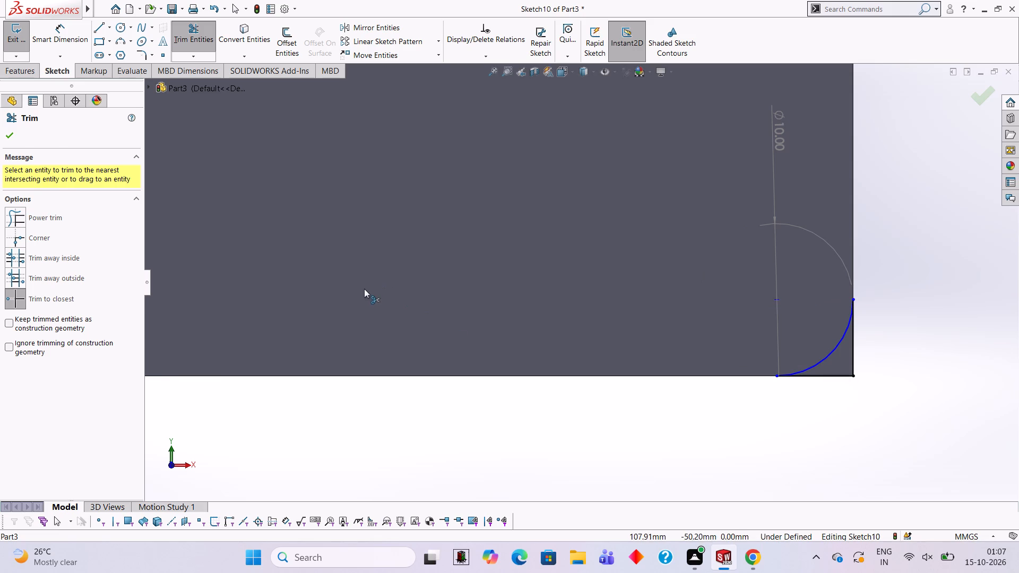
{"action": "key", "text": "Escape"}
{"action": "key", "text": "Escape"}
{"action": "scroll", "coordinate": [729, 418], "scroll_direction": "up", "scroll_amount": 2}
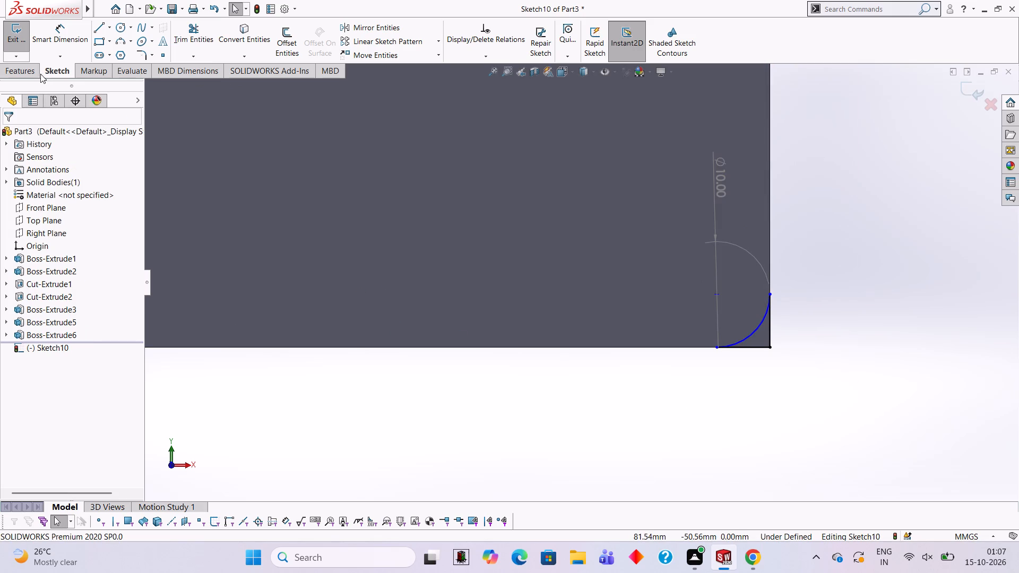
Cut-extrude the quarter-arc corner profile blind to a depth of 104 mm to round the leg's lower outer corner.
{"action": "left_click", "coordinate": [22, 73]}
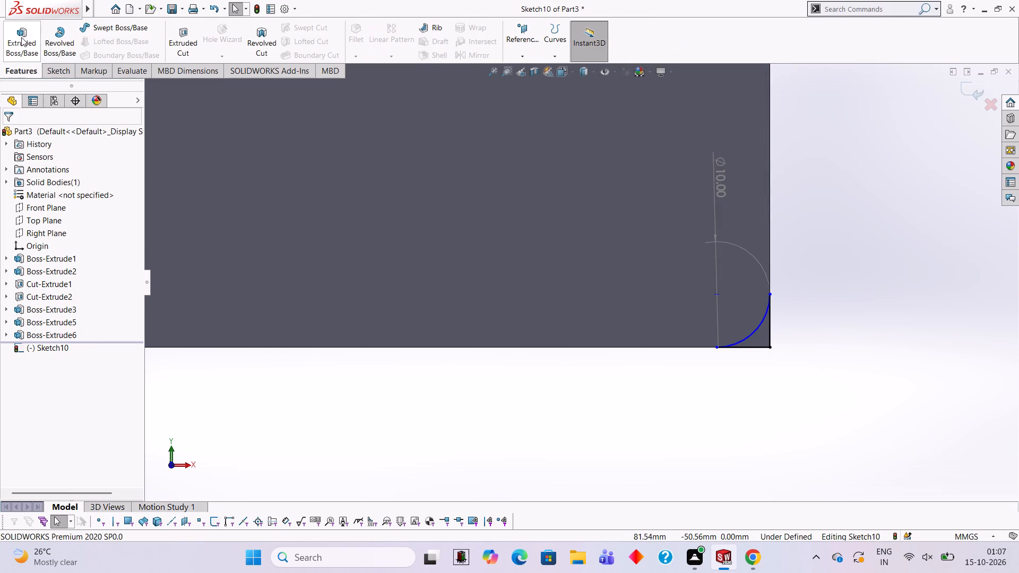
{"action": "left_click", "coordinate": [176, 46]}
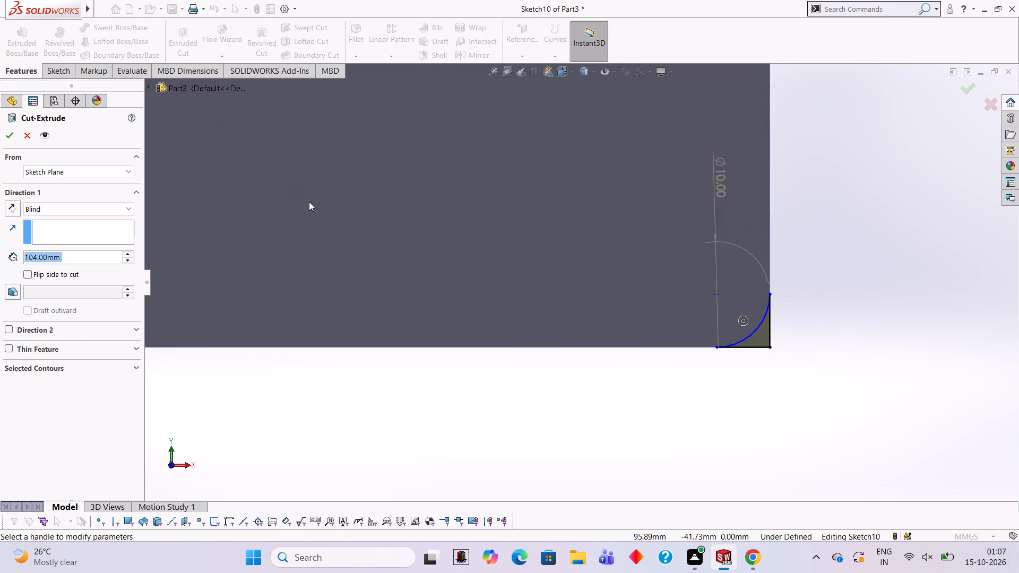
{"action": "middle_click_drag", "start_coordinate": [565, 371], "coordinate": [469, 379]}
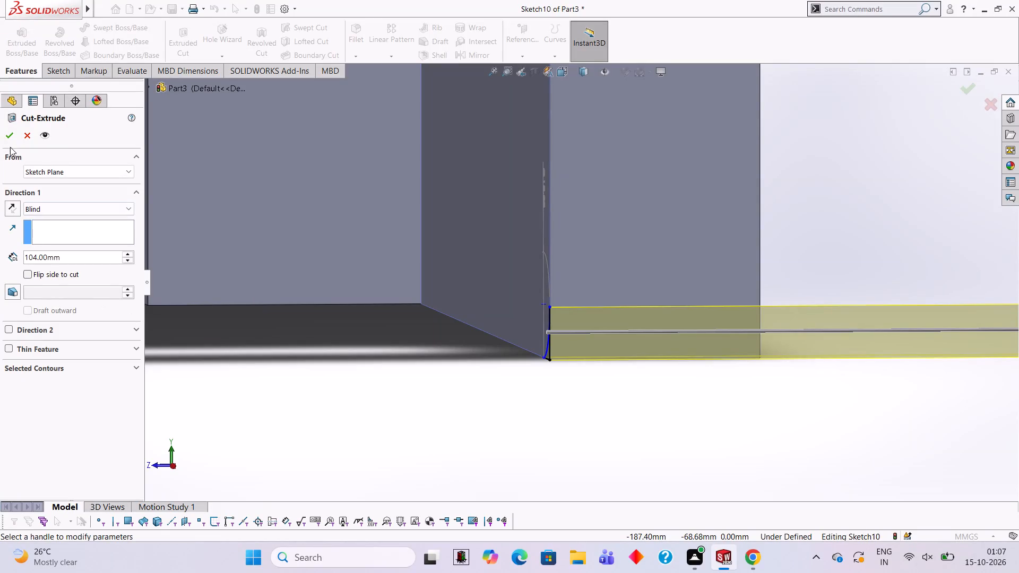
{"action": "left_click", "coordinate": [7, 138]}
{"action": "left_click", "coordinate": [228, 413]}
Examine the rounded corner cut and the overall part shape from several angles.
{"action": "middle_click_drag", "start_coordinate": [234, 413], "coordinate": [305, 388]}
{"action": "scroll", "coordinate": [304, 400], "scroll_direction": "up", "scroll_amount": 9}
{"action": "middle_click_drag", "start_coordinate": [661, 371], "coordinate": [675, 242]}
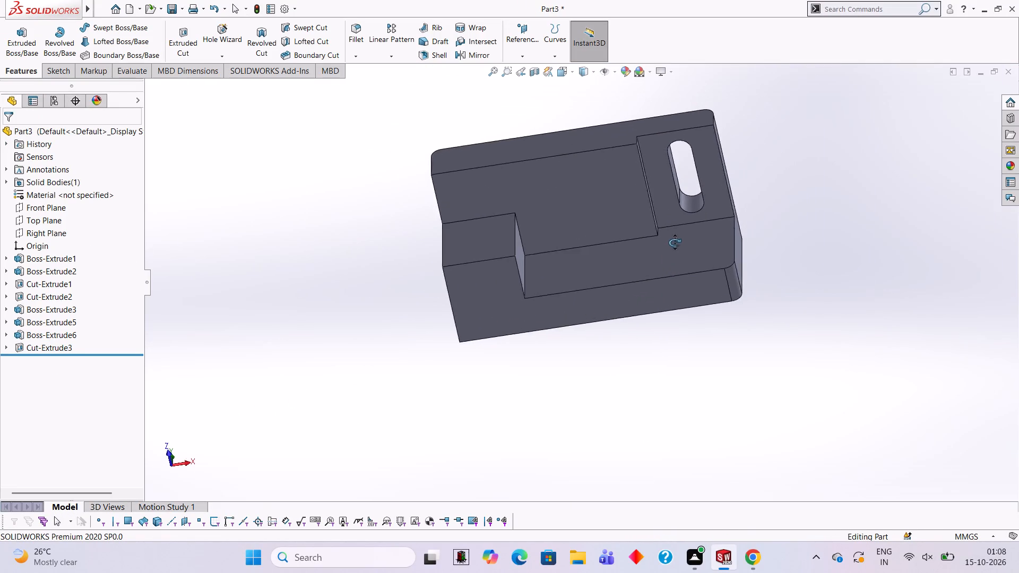
{"action": "middle_click_drag", "start_coordinate": [675, 242], "coordinate": [682, 247]}
{"action": "scroll", "coordinate": [688, 248], "scroll_direction": "up", "scroll_amount": 1}
{"action": "middle_click_drag", "start_coordinate": [688, 239], "coordinate": [685, 299]}
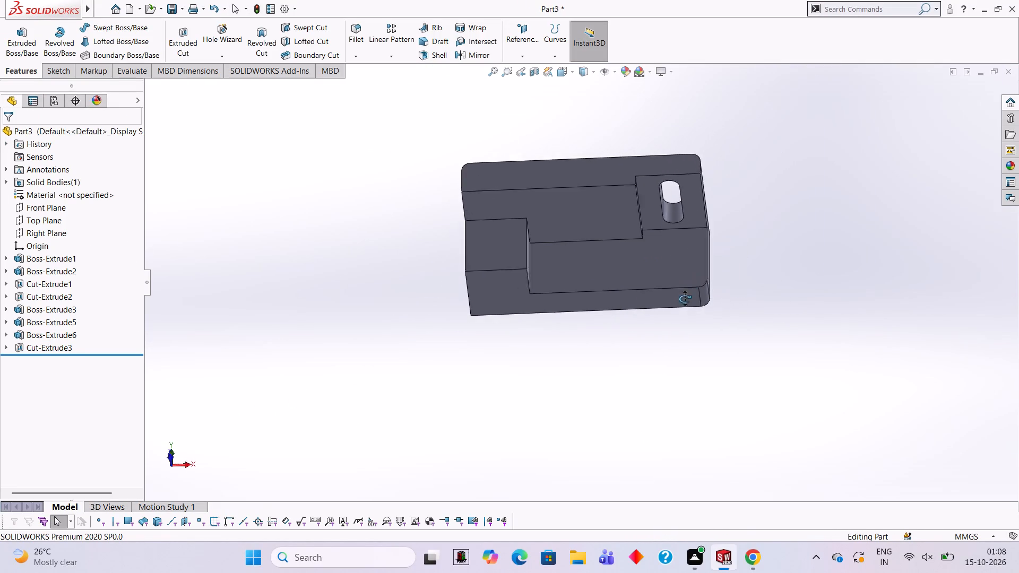
{"action": "middle_click_drag", "start_coordinate": [685, 299], "coordinate": [678, 324]}
{"action": "scroll", "coordinate": [678, 324], "scroll_direction": "up", "scroll_amount": 1}
{"action": "middle_click_drag", "start_coordinate": [638, 272], "coordinate": [652, 153]}
{"action": "scroll", "coordinate": [638, 272], "scroll_direction": "up", "scroll_amount": 1}
{"action": "scroll", "coordinate": [629, 272], "scroll_direction": "down", "scroll_amount": 4}
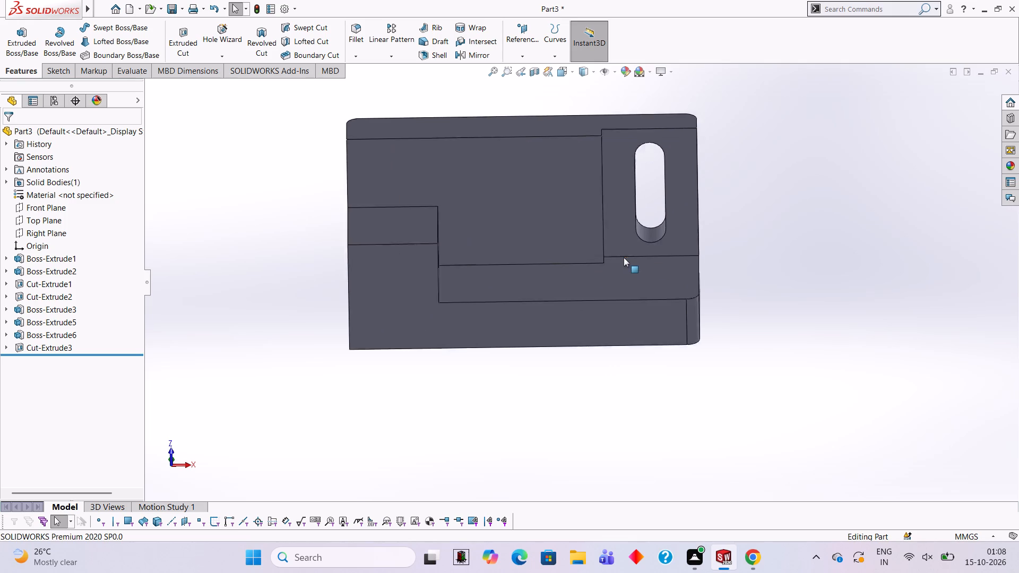
{"action": "scroll", "coordinate": [624, 257], "scroll_direction": "down", "scroll_amount": 2}
{"action": "middle_click_drag", "start_coordinate": [632, 257], "coordinate": [627, 320]}
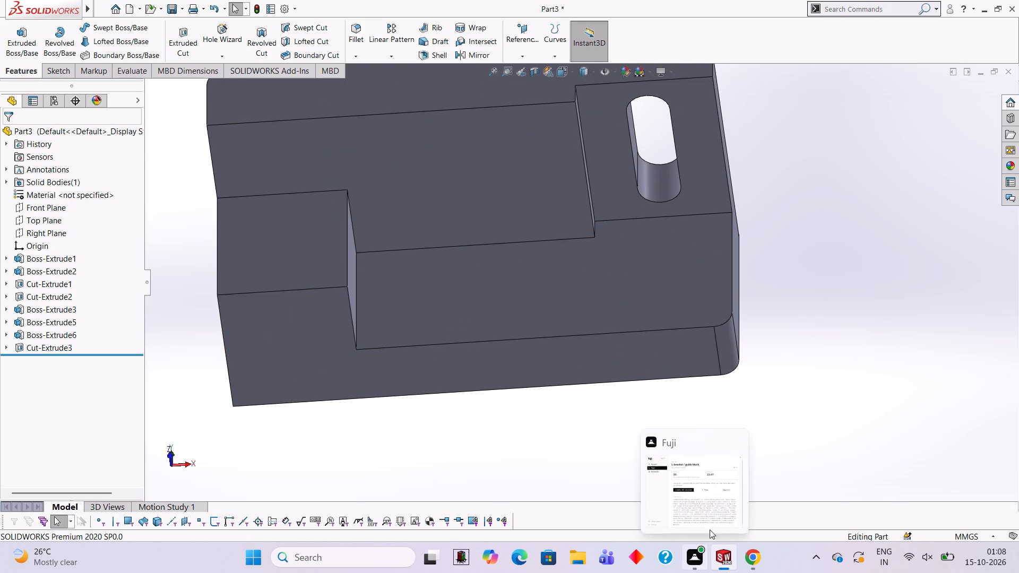
{"action": "scroll", "coordinate": [615, 275], "scroll_direction": "up", "scroll_amount": 2}
{"action": "scroll", "coordinate": [609, 286], "scroll_direction": "down", "scroll_amount": 2}
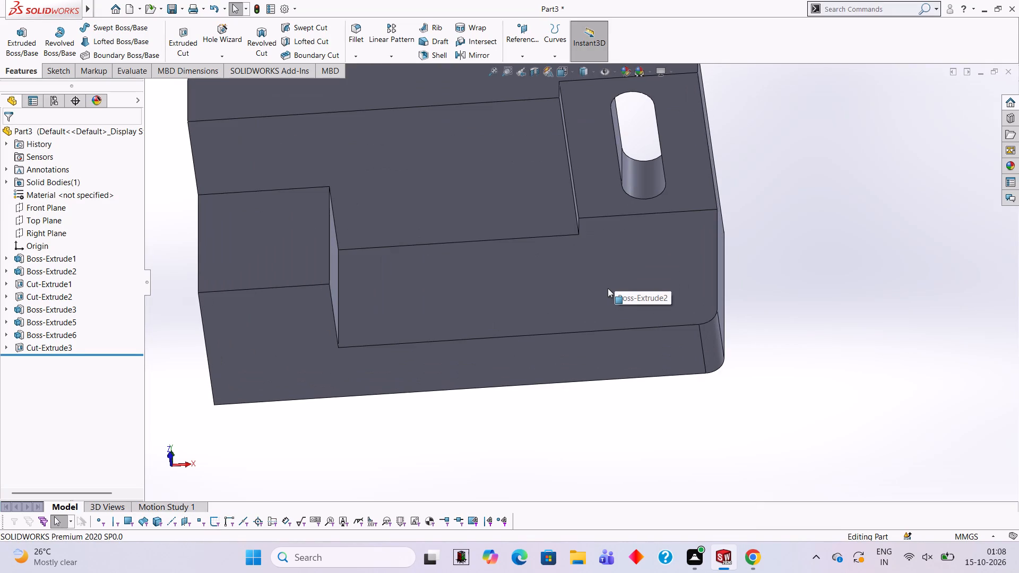
{"action": "scroll", "coordinate": [562, 238], "scroll_direction": "up", "scroll_amount": 1}
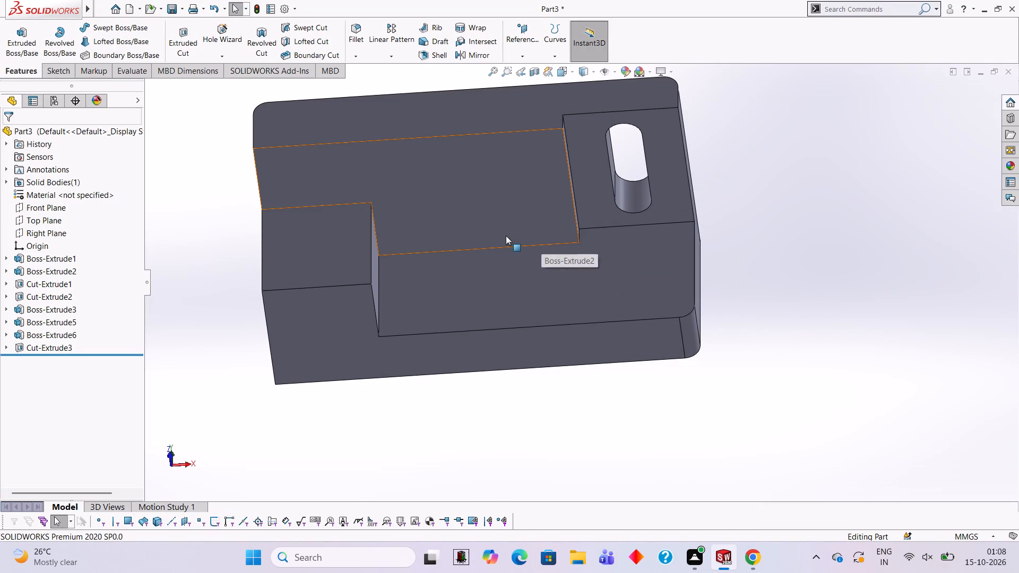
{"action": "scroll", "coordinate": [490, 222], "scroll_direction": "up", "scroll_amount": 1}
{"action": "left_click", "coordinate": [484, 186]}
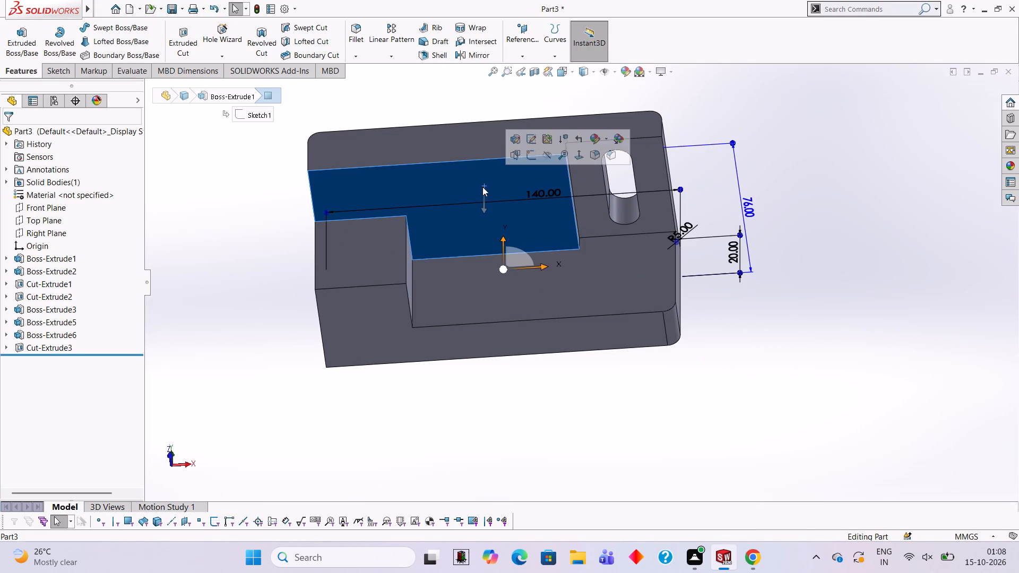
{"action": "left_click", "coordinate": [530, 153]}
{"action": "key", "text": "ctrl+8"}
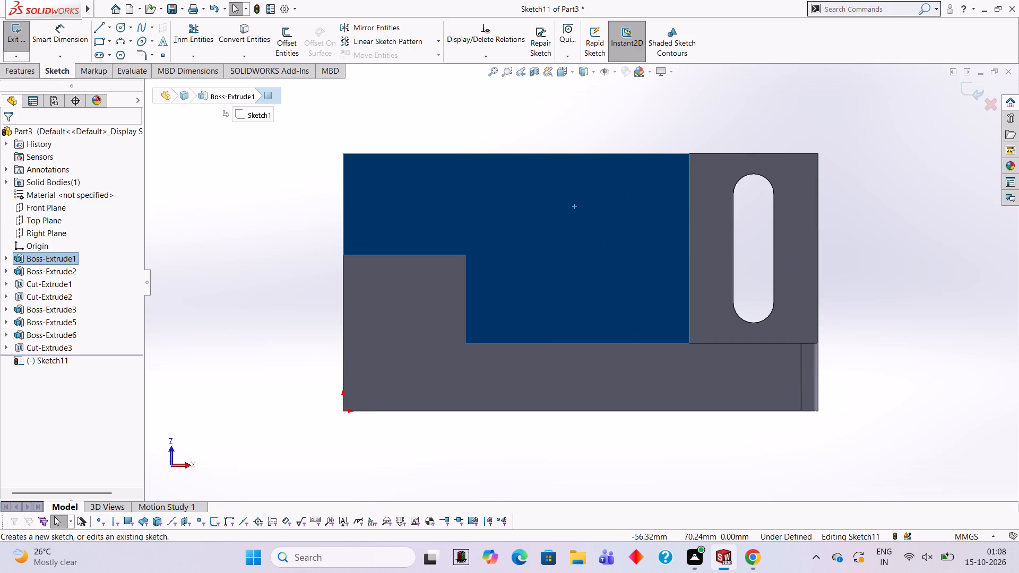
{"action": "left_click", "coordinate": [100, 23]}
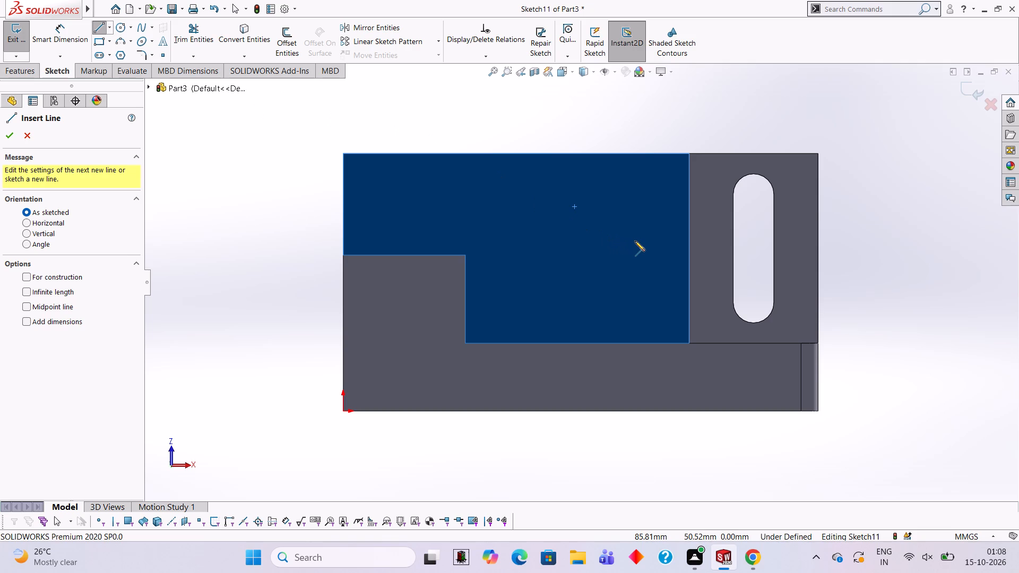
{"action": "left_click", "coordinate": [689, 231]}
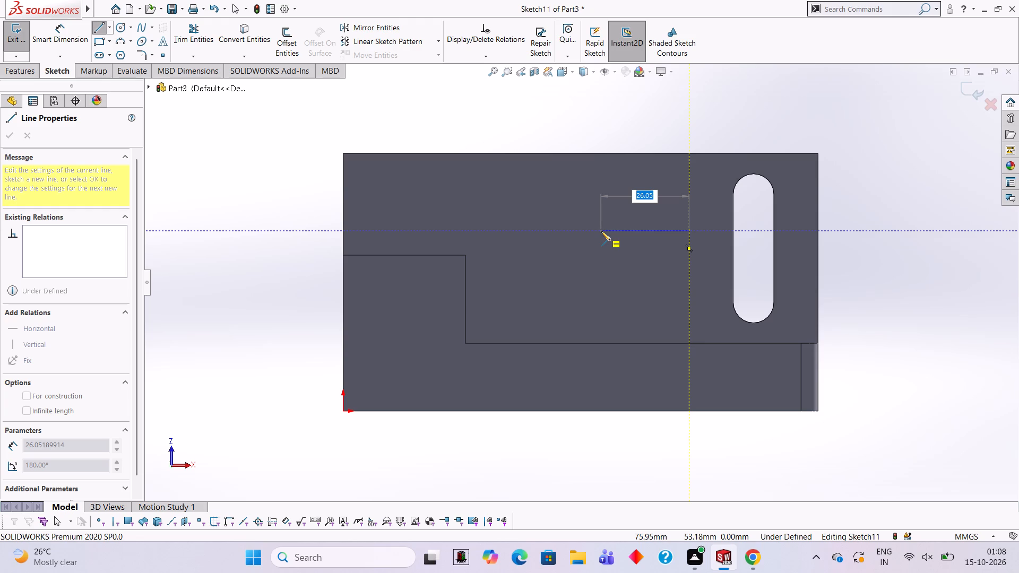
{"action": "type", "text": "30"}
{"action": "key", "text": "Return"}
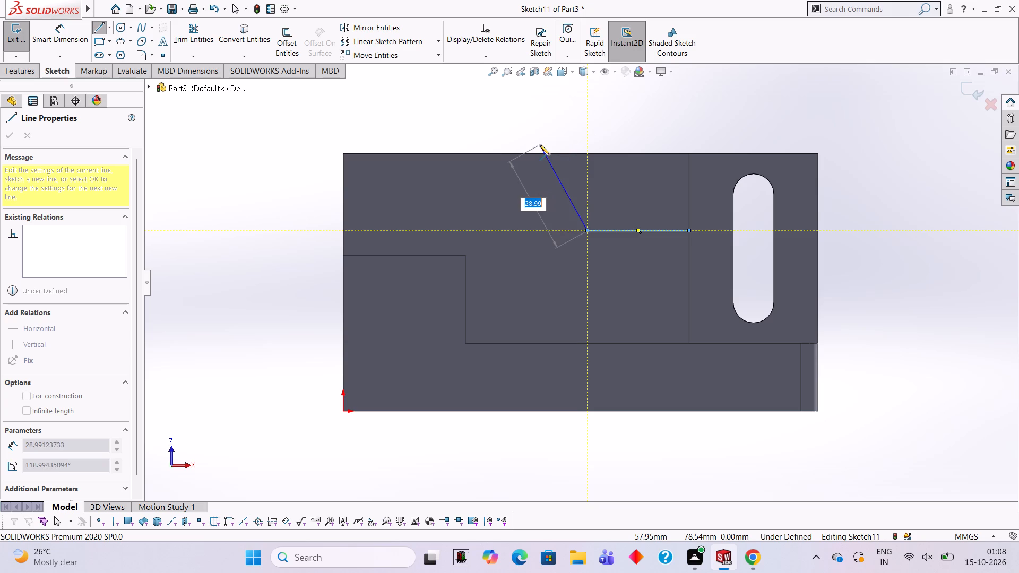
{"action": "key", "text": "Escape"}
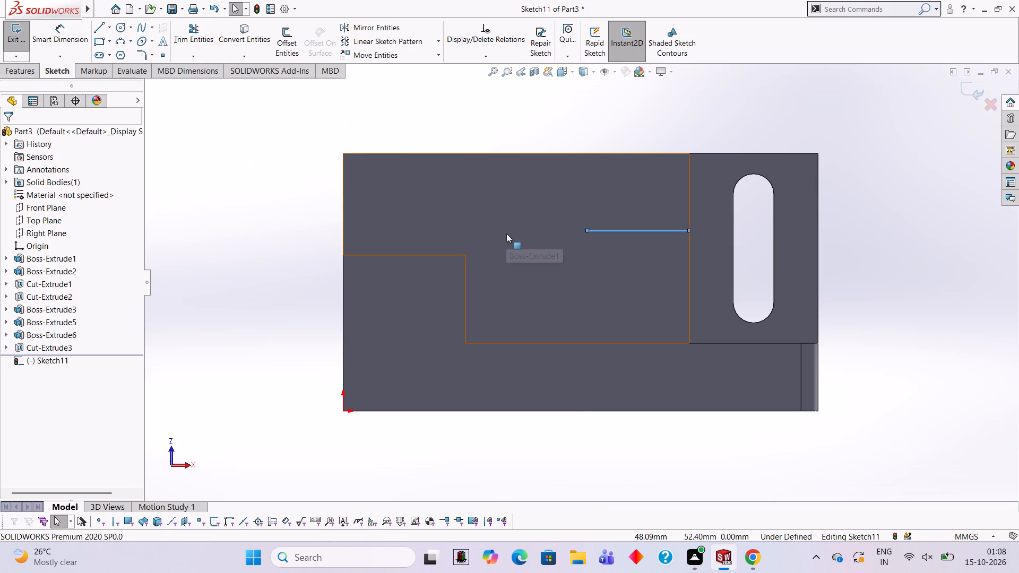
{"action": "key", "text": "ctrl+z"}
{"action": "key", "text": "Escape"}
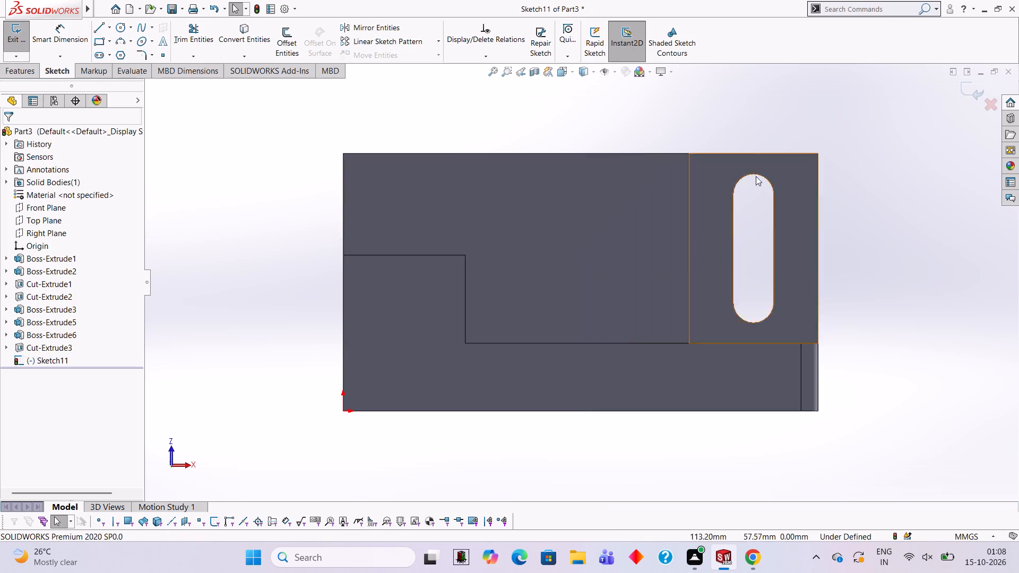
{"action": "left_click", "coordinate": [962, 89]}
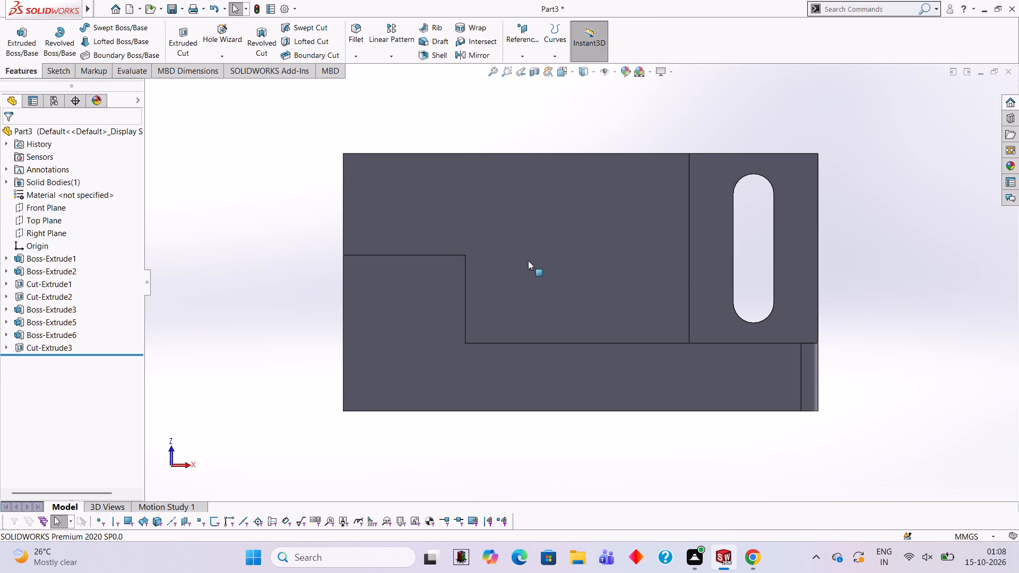
On the block's large inner face, sketch a 30 mm line along the outer edge from the slotted area's corner, plus a 17 mm perpendicular line inward.
{"action": "left_click", "coordinate": [528, 261]}
{"action": "left_click", "coordinate": [570, 233]}
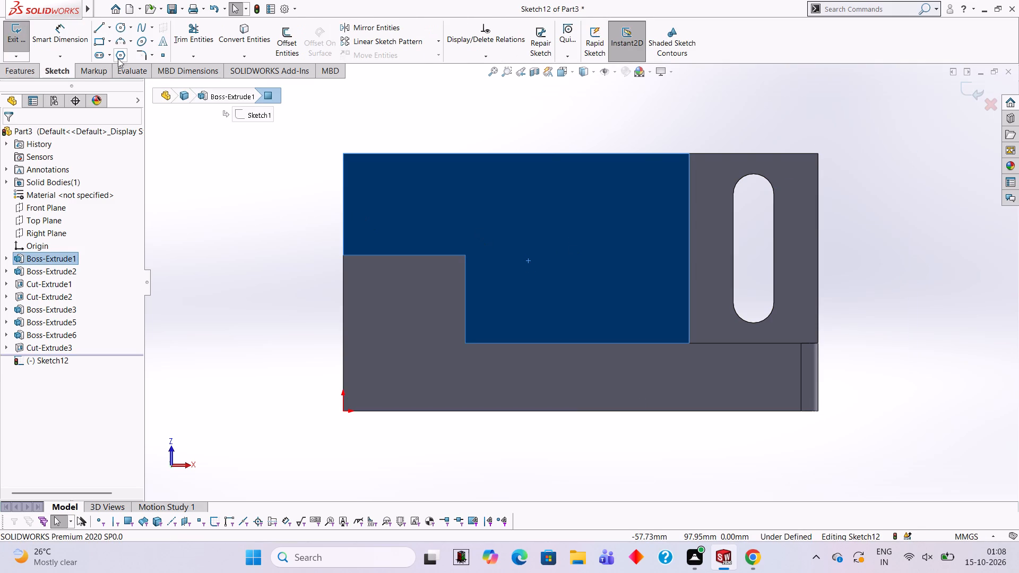
{"action": "left_click", "coordinate": [103, 26]}
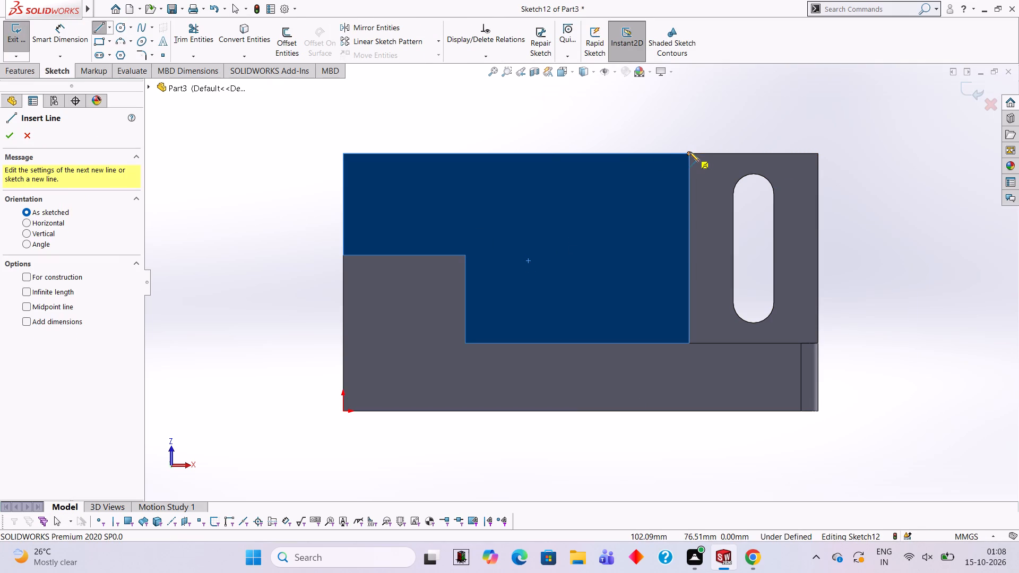
{"action": "left_click", "coordinate": [689, 152]}
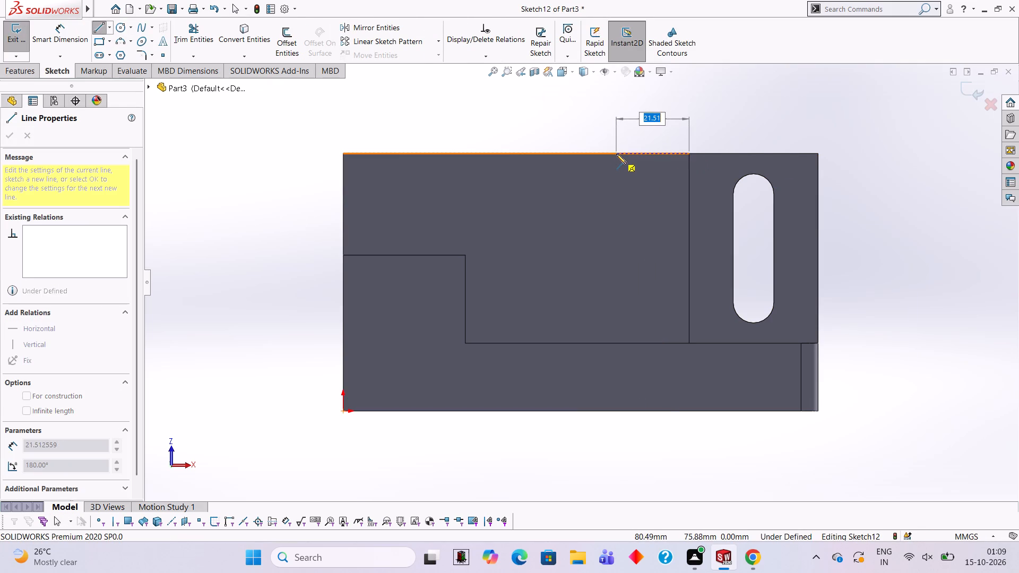
{"action": "type", "text": "30"}
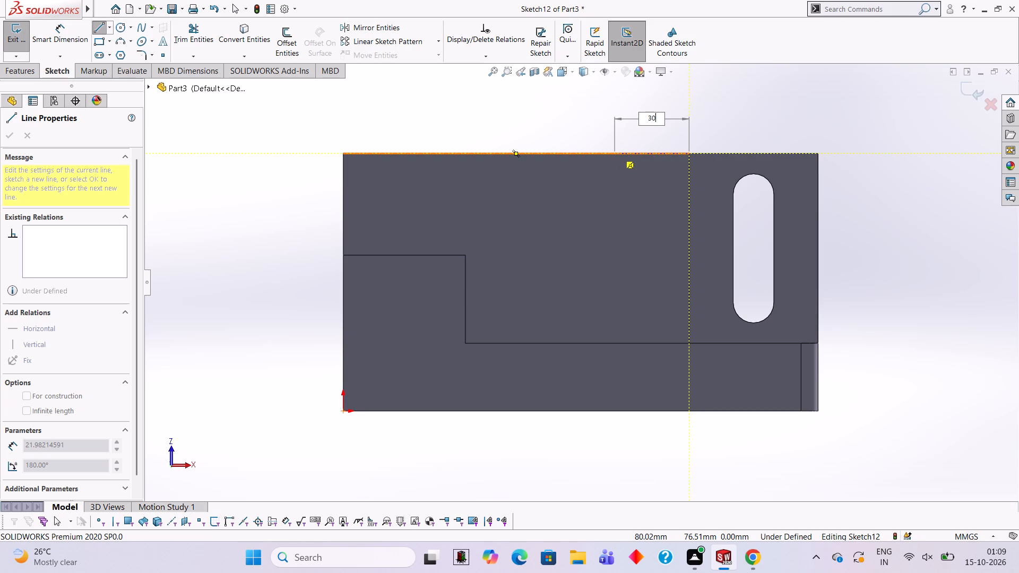
{"action": "key", "text": "Return"}
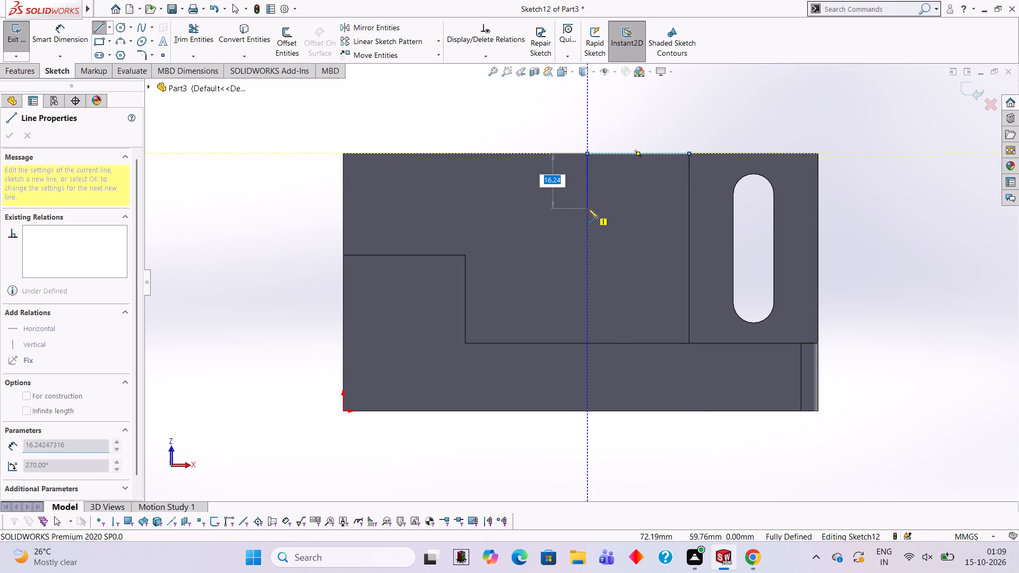
{"action": "type", "text": "17"}
{"action": "key", "text": "Return"}
{"action": "key", "text": "Escape"}
{"action": "key", "text": "Escape"}
{"action": "key", "text": "Escape"}
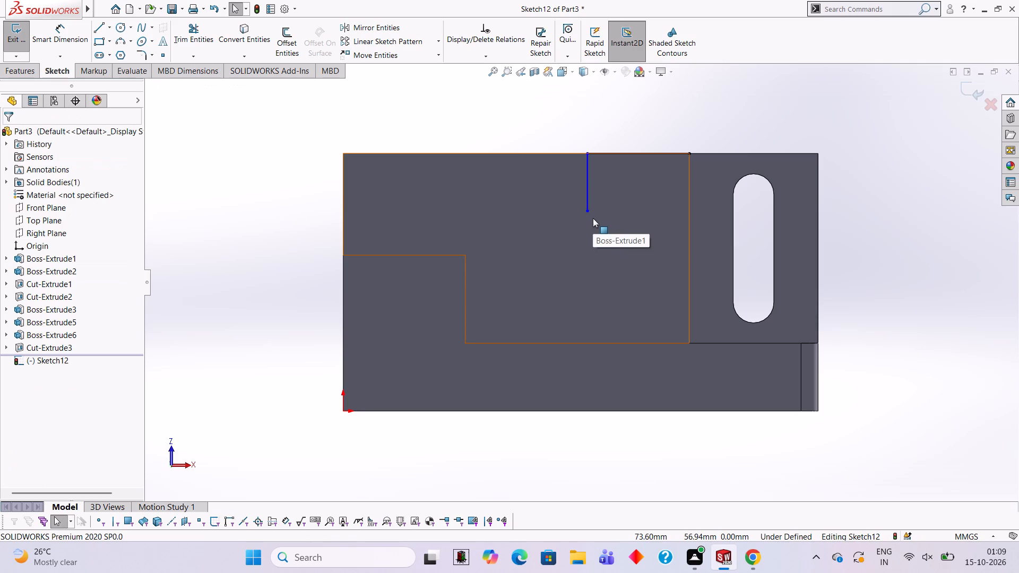
Sketch an 18 mm diameter circle centred on the inner end of the 17 mm line.
{"action": "left_click", "coordinate": [119, 24]}
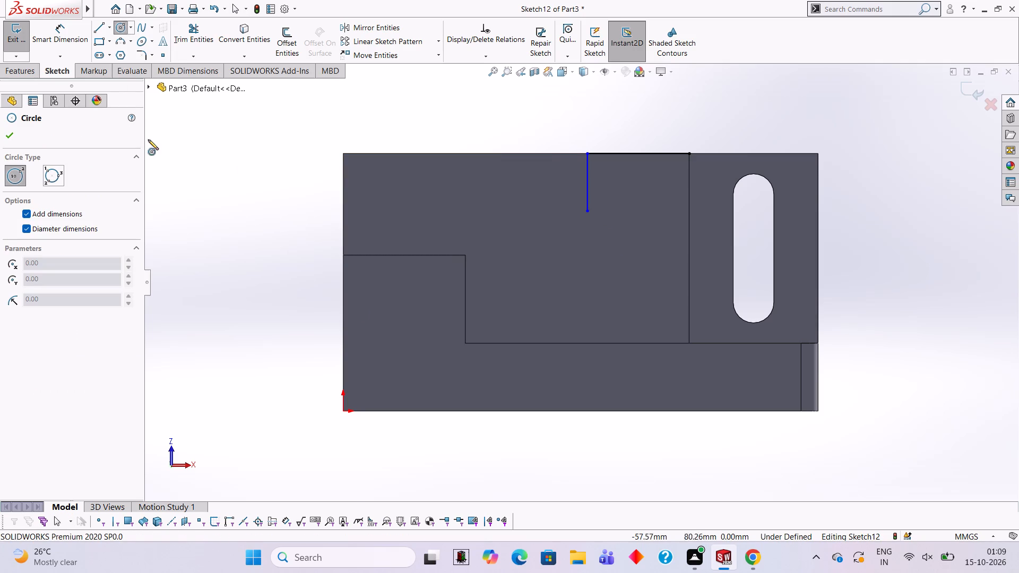
{"action": "left_click", "coordinate": [588, 211]}
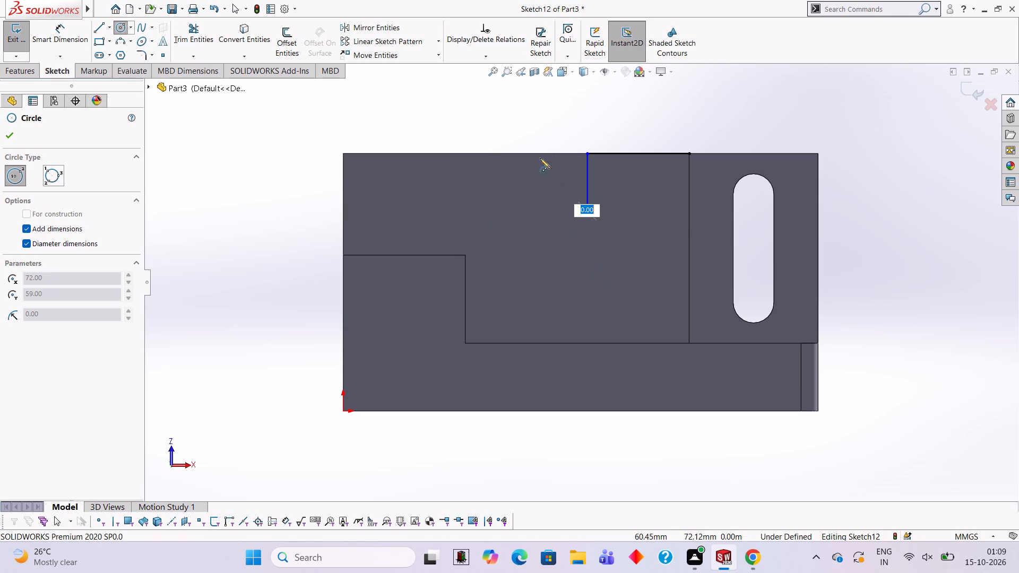
{"action": "key", "text": "Escape"}
{"action": "left_click", "coordinate": [119, 28]}
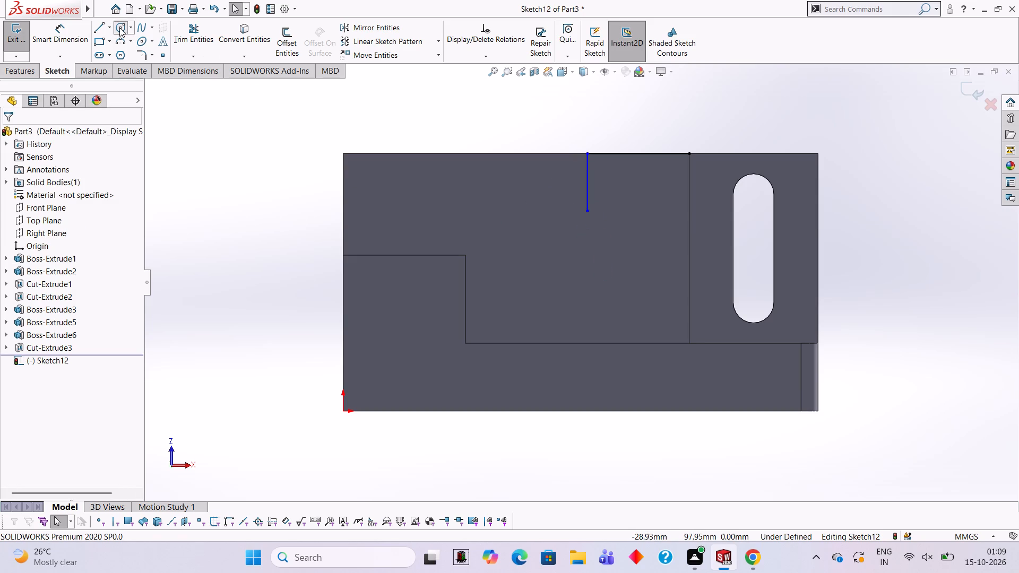
{"action": "left_click", "coordinate": [588, 212]}
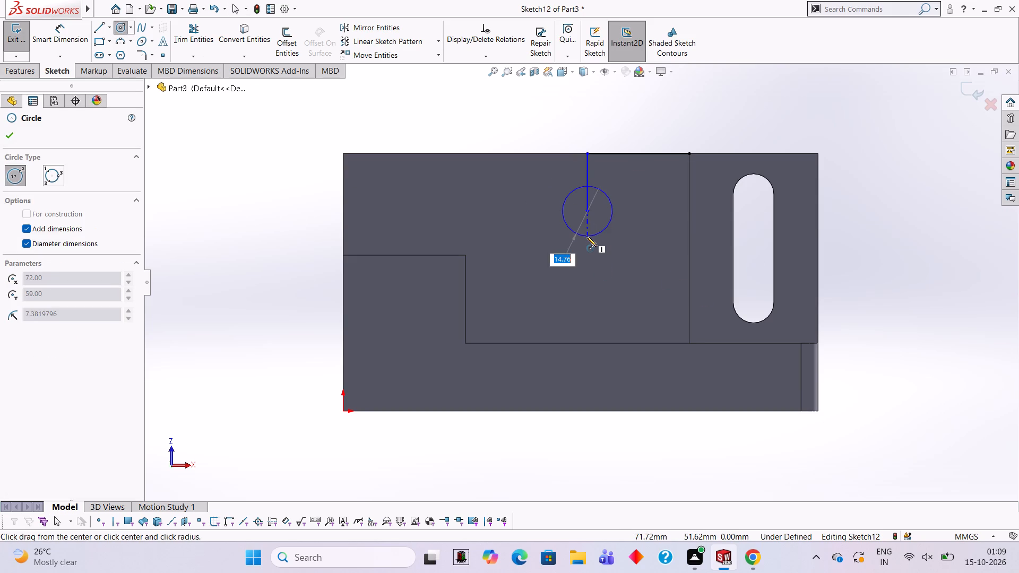
{"action": "type", "text": "18"}
{"action": "key", "text": "Return"}
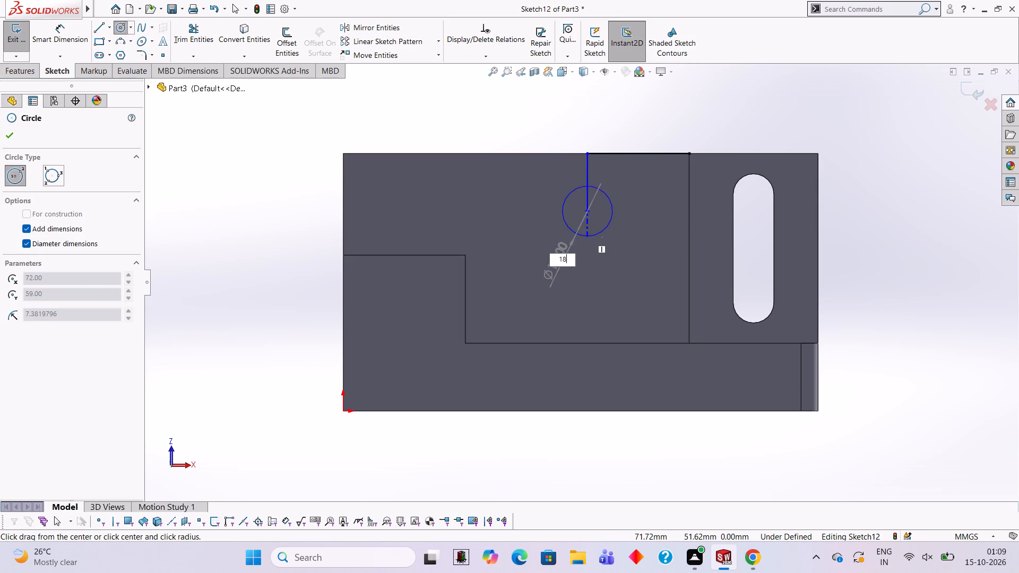
{"action": "key", "text": "Escape"}
{"action": "key", "text": "Escape"}
Trim away the 17 mm and 30 mm locating lines, leaving only the circle.
{"action": "left_click", "coordinate": [192, 39]}
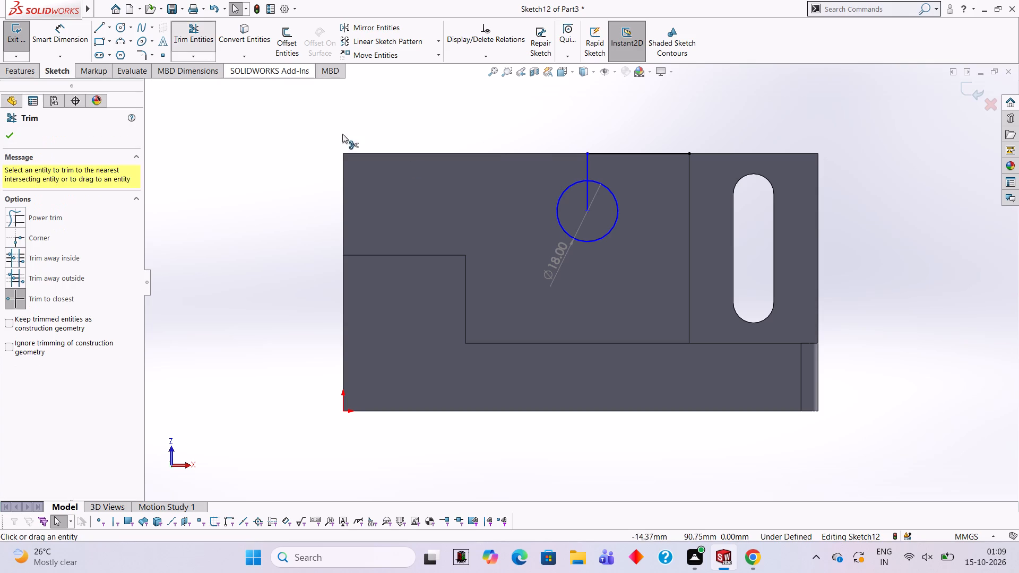
{"action": "left_click", "coordinate": [589, 168]}
{"action": "left_click", "coordinate": [588, 190]}
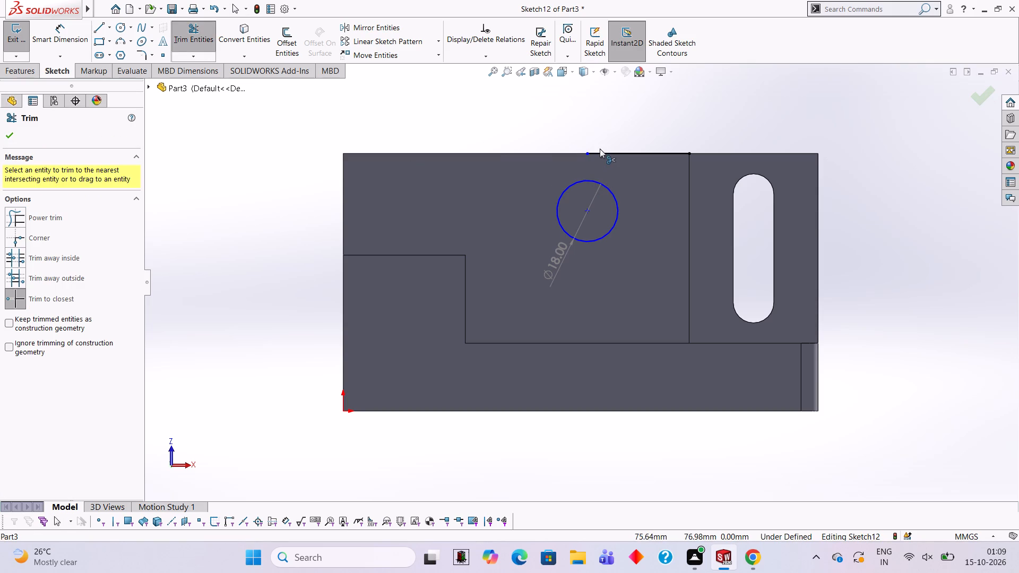
{"action": "left_click", "coordinate": [606, 155]}
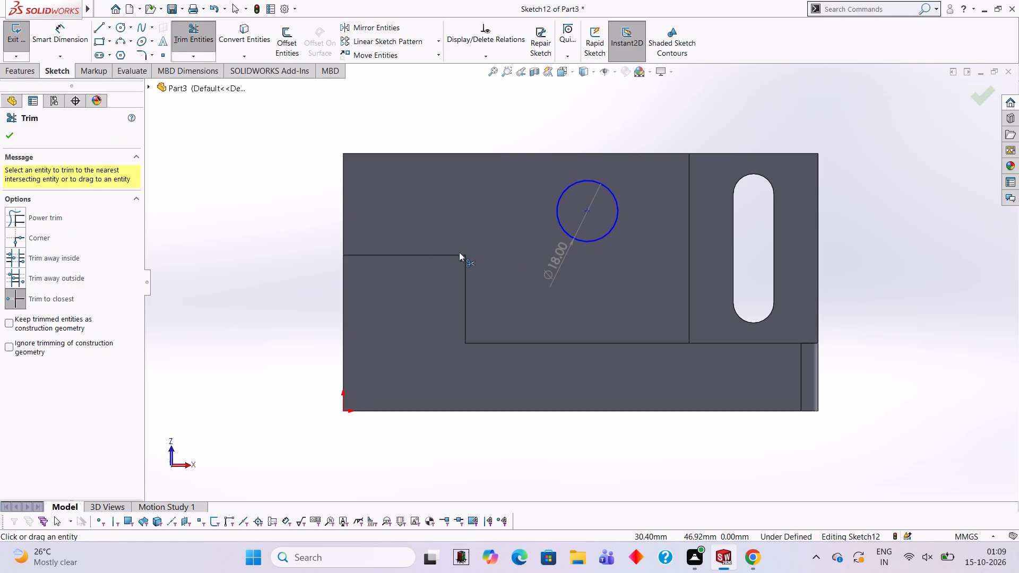
{"action": "right_click", "coordinate": [542, 261]}
{"action": "key", "text": "Escape"}
{"action": "key", "text": "Escape"}
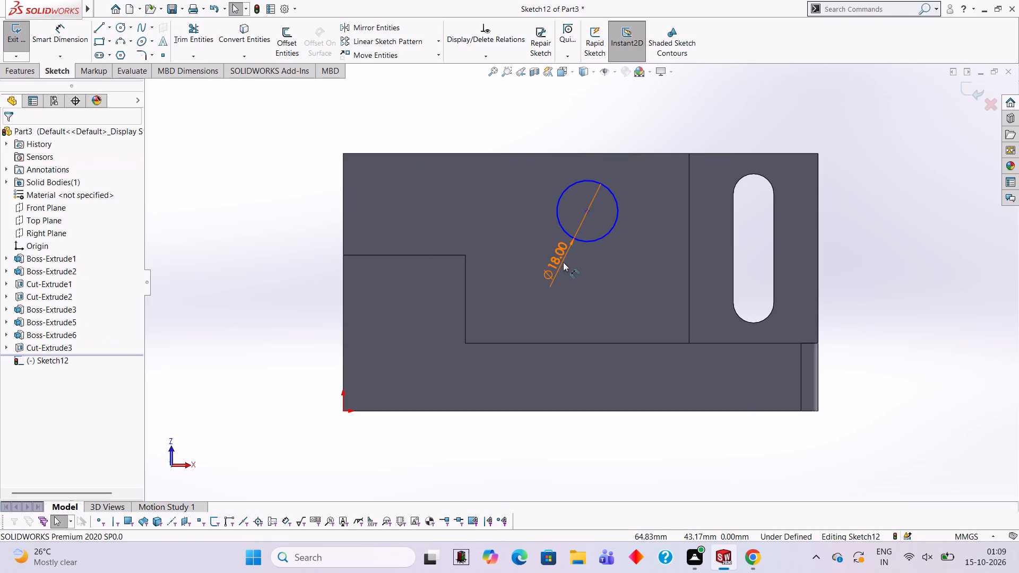
Delete the circle's diameter dimension and dimension it again at 18 mm, placing the text outside the block's outline.
{"action": "right_click", "coordinate": [557, 258]}
{"action": "left_click", "coordinate": [588, 406]}
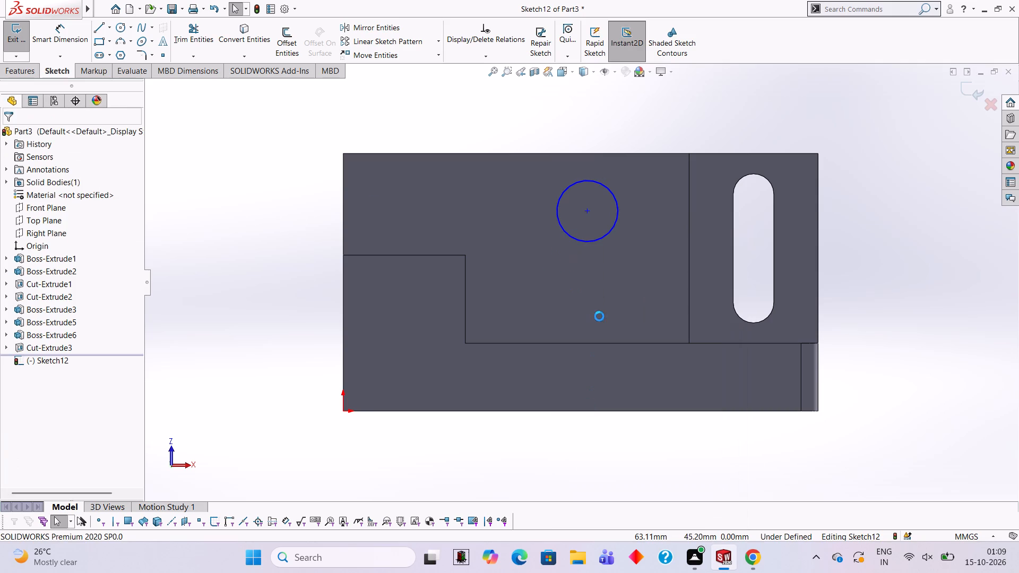
{"action": "left_click", "coordinate": [47, 29]}
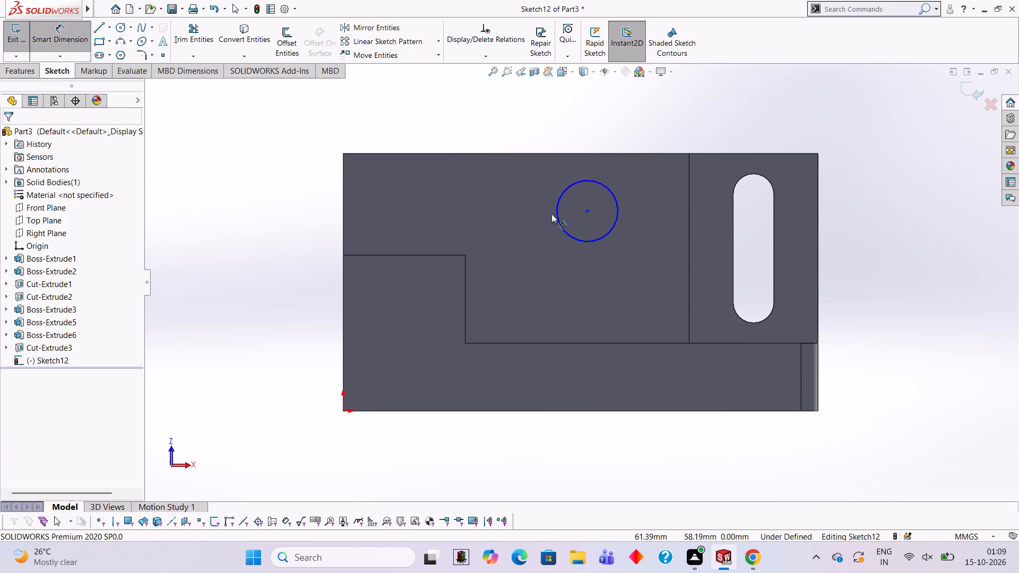
{"action": "left_click", "coordinate": [558, 215]}
{"action": "left_click", "coordinate": [487, 126]}
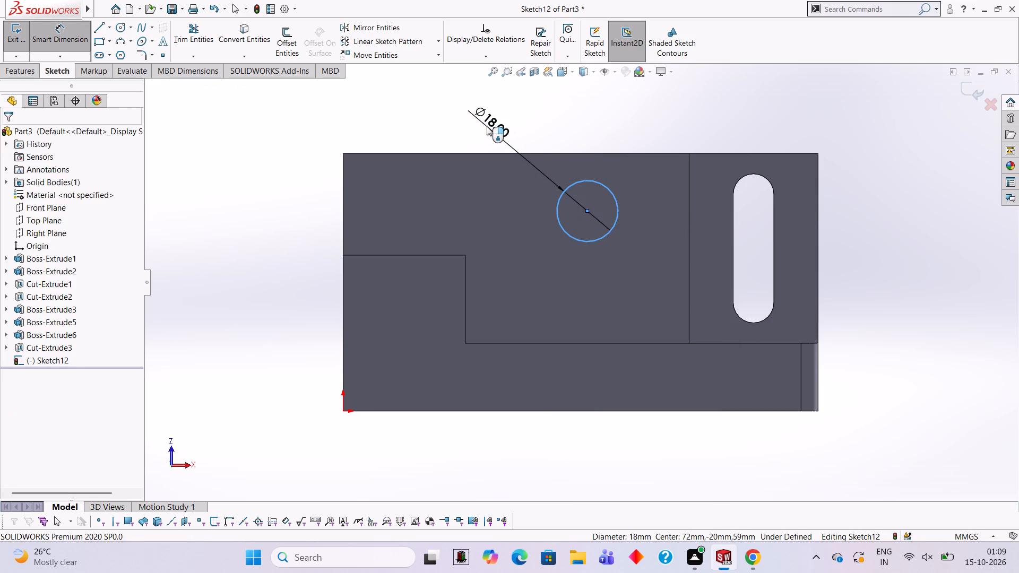
{"action": "left_click", "coordinate": [439, 111]}
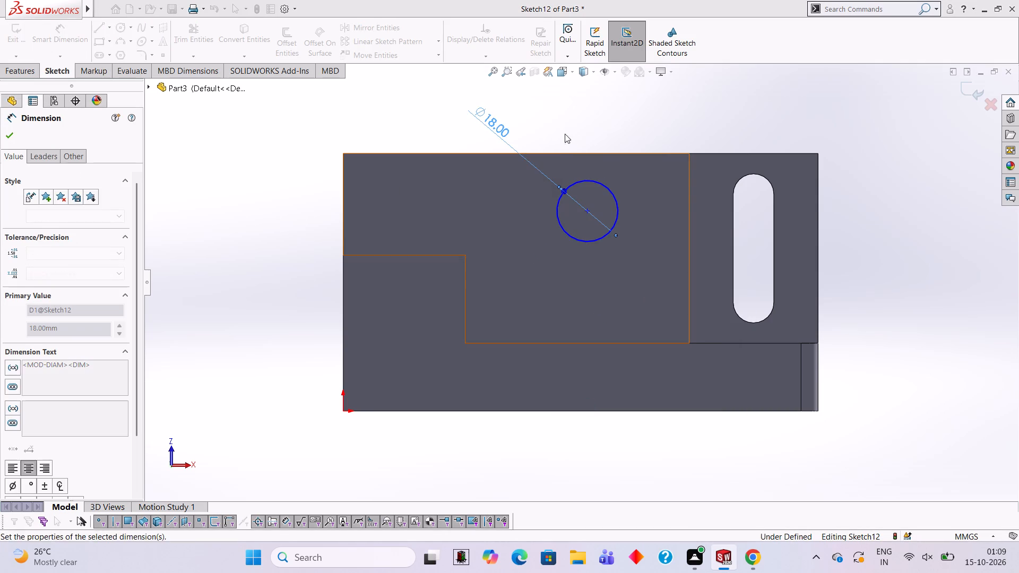
{"action": "left_click", "coordinate": [582, 134]}
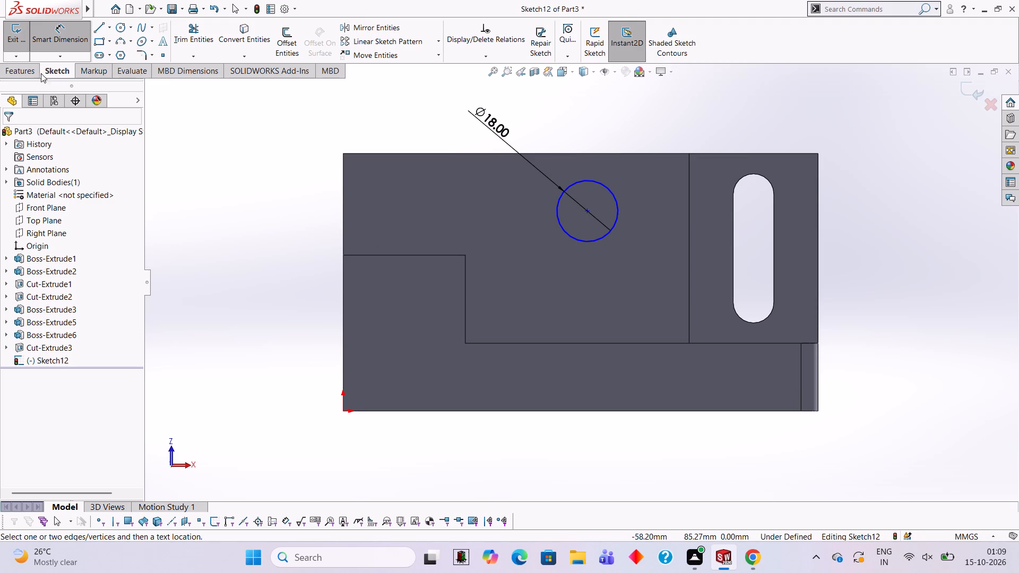
Cut-extrude the 18 mm circle blind to a depth of 104 mm, making a round hole in the block.
{"action": "left_click", "coordinate": [21, 73]}
{"action": "left_click", "coordinate": [190, 35]}
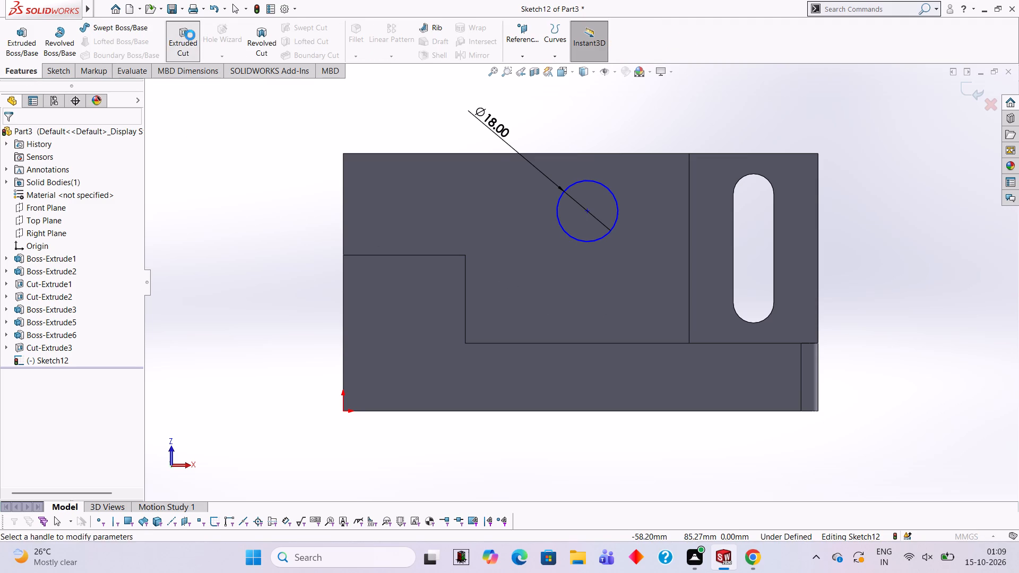
{"action": "middle_click_drag", "start_coordinate": [295, 207], "coordinate": [314, 325]}
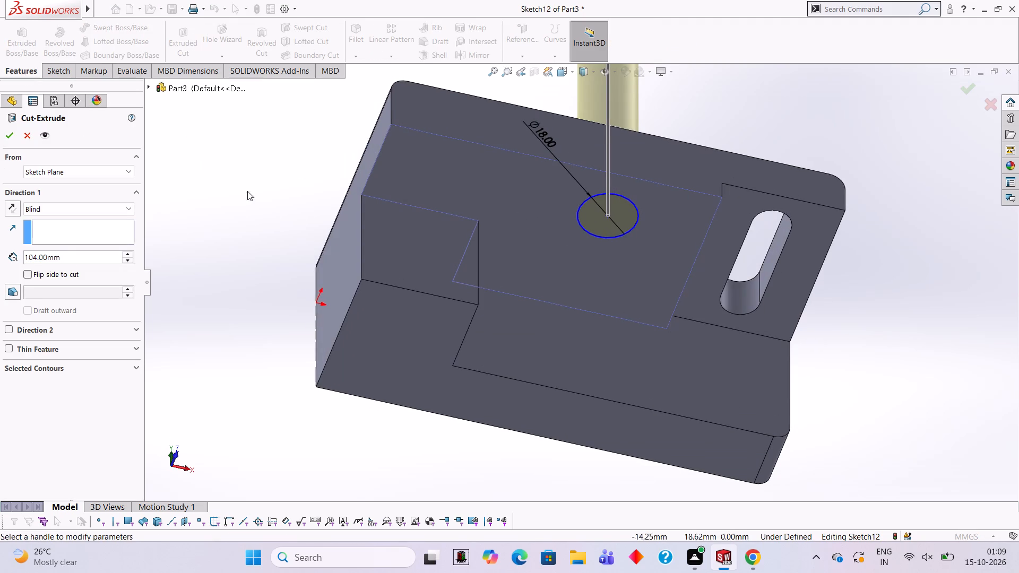
{"action": "left_click", "coordinate": [8, 129]}
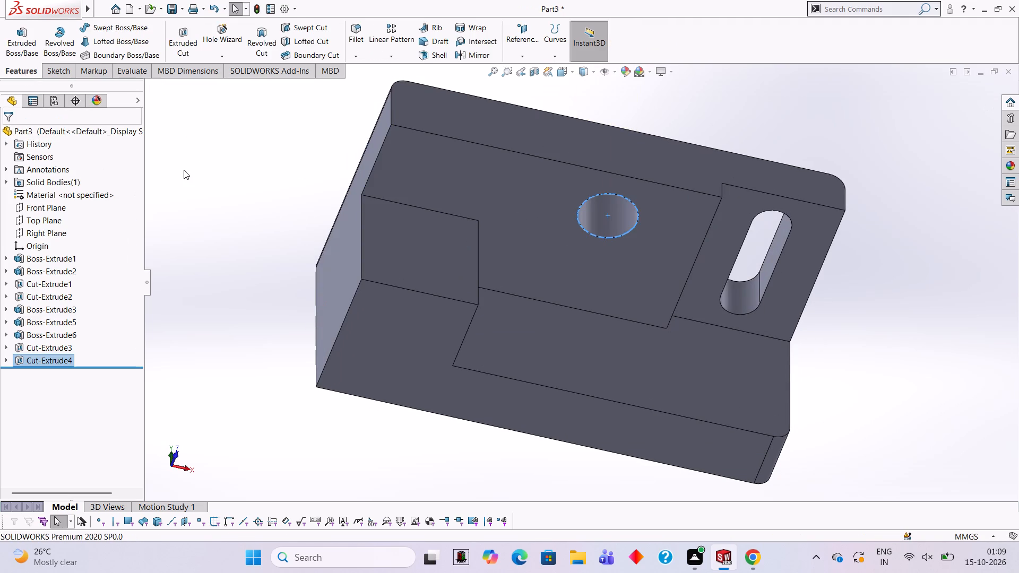
{"action": "left_click", "coordinate": [184, 170]}
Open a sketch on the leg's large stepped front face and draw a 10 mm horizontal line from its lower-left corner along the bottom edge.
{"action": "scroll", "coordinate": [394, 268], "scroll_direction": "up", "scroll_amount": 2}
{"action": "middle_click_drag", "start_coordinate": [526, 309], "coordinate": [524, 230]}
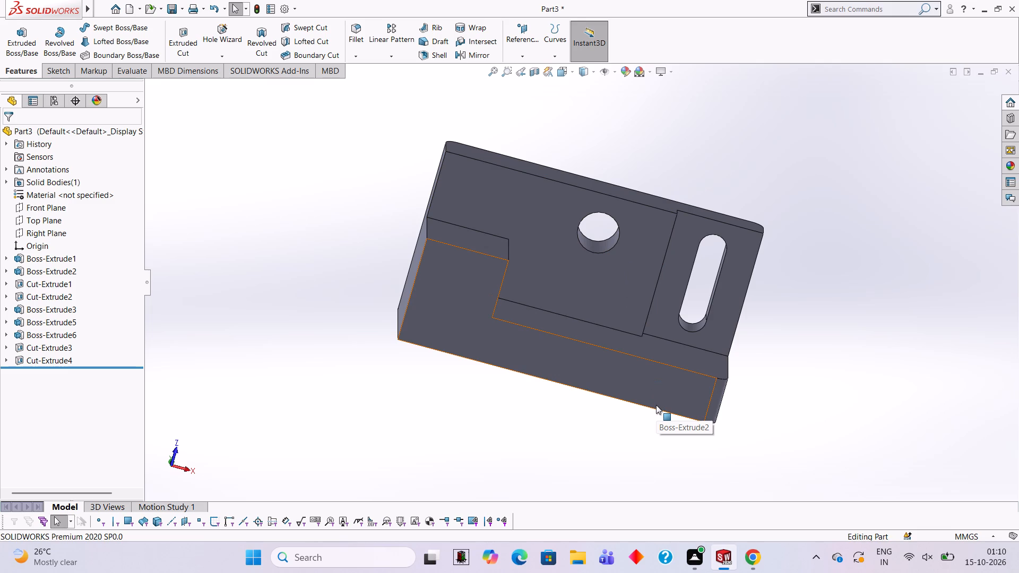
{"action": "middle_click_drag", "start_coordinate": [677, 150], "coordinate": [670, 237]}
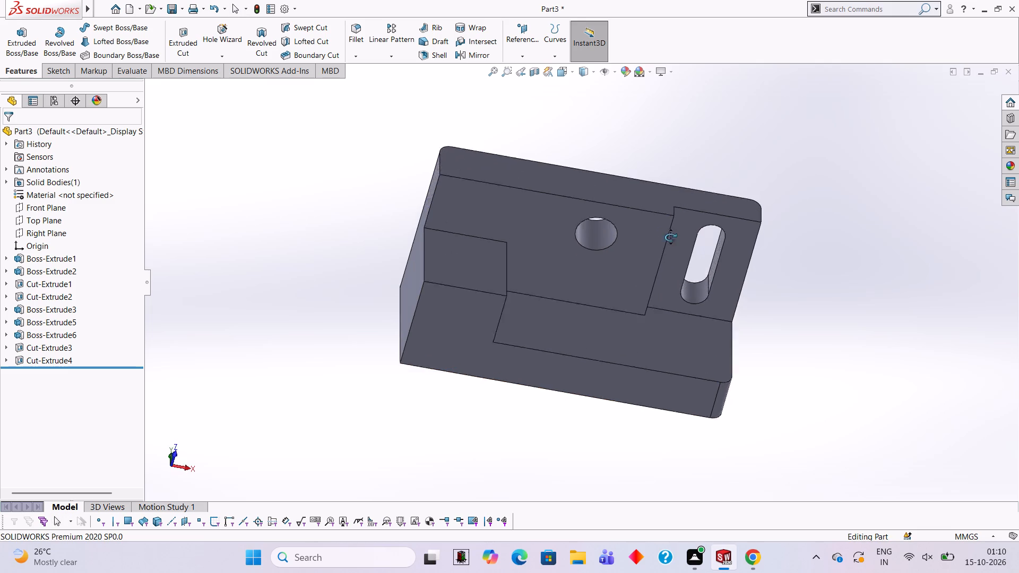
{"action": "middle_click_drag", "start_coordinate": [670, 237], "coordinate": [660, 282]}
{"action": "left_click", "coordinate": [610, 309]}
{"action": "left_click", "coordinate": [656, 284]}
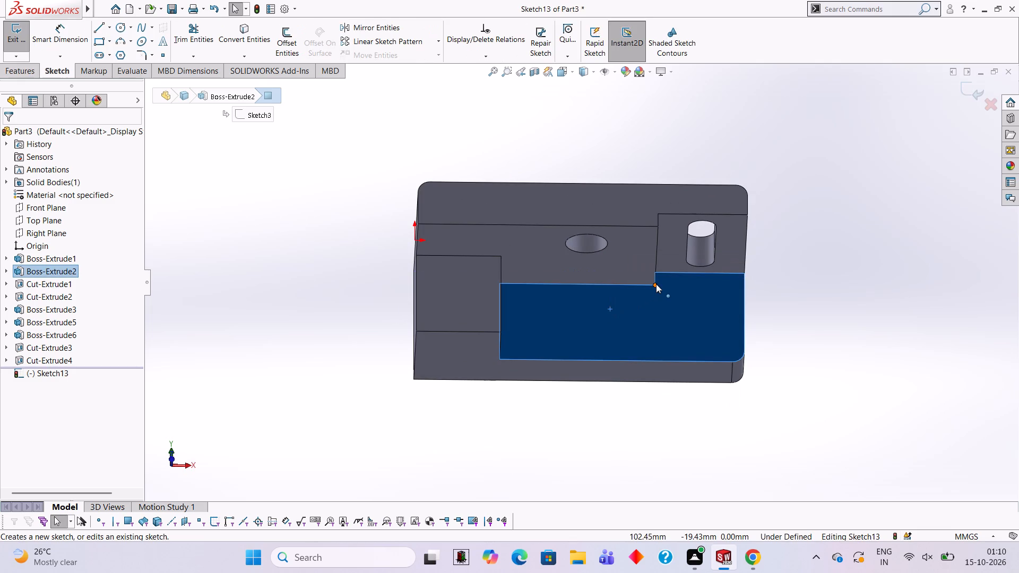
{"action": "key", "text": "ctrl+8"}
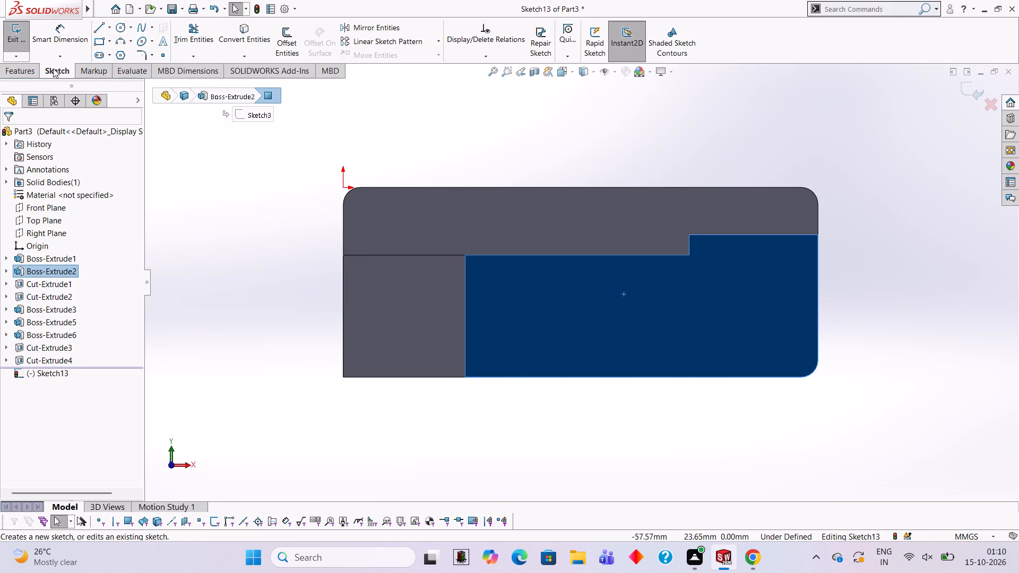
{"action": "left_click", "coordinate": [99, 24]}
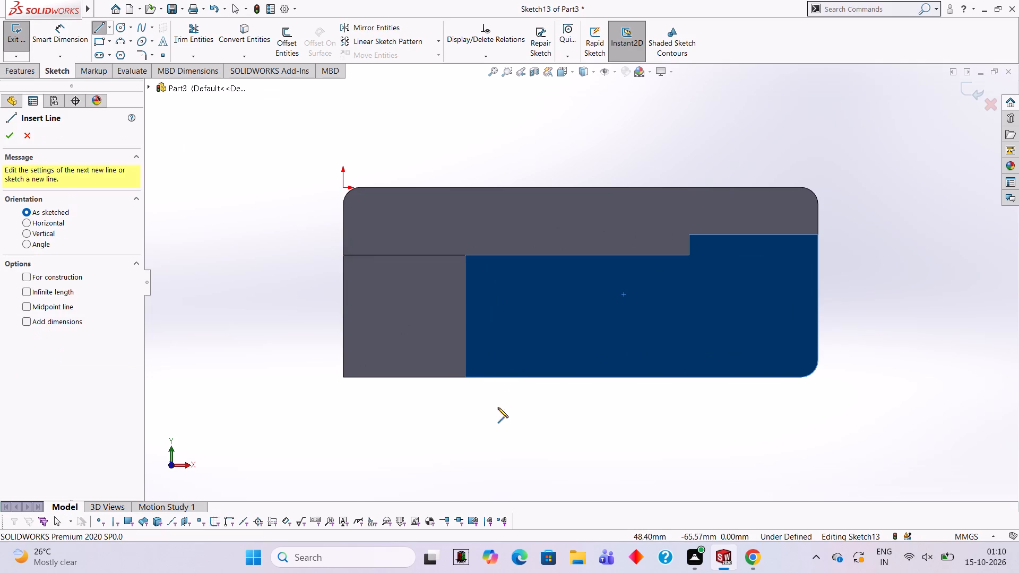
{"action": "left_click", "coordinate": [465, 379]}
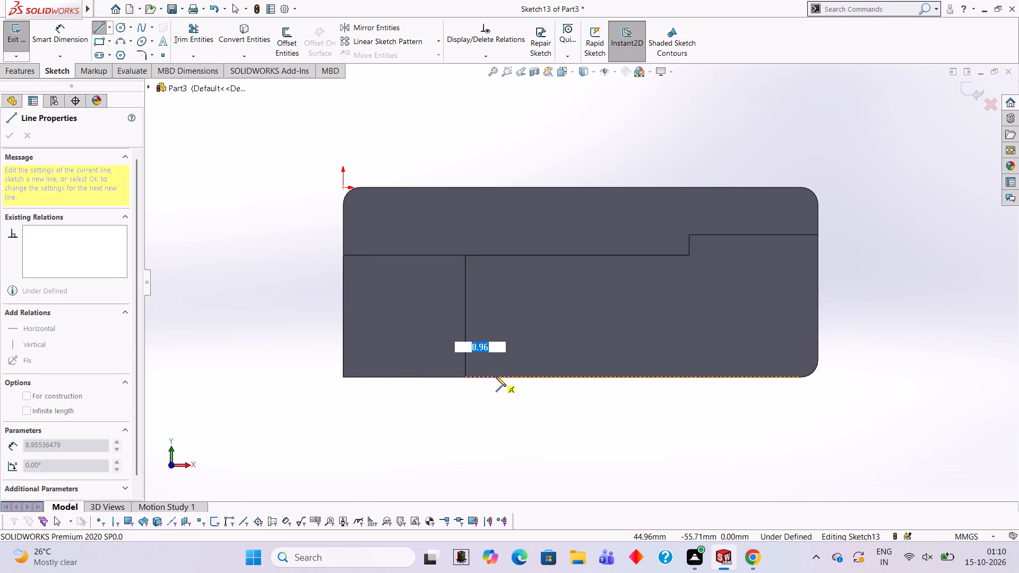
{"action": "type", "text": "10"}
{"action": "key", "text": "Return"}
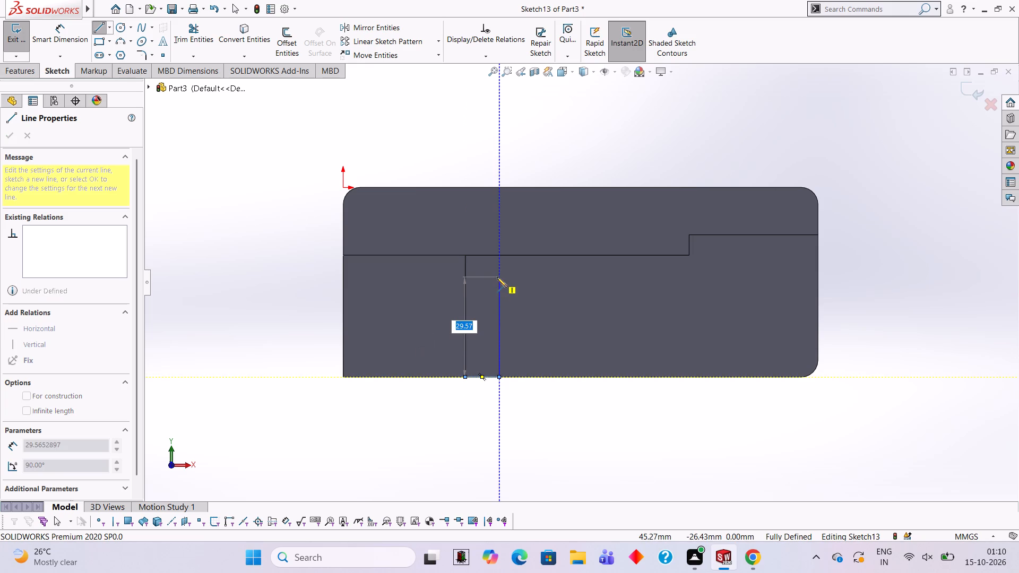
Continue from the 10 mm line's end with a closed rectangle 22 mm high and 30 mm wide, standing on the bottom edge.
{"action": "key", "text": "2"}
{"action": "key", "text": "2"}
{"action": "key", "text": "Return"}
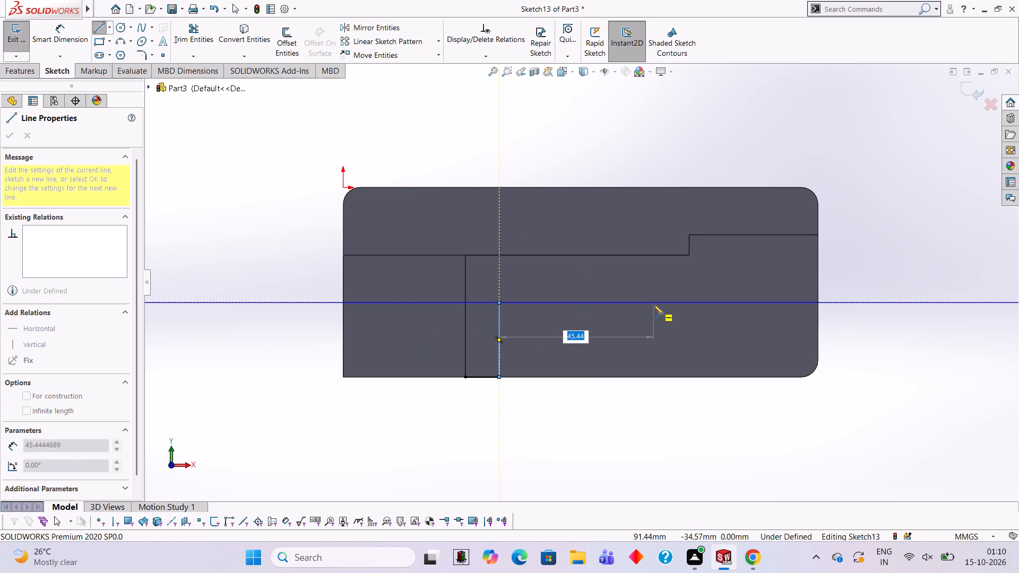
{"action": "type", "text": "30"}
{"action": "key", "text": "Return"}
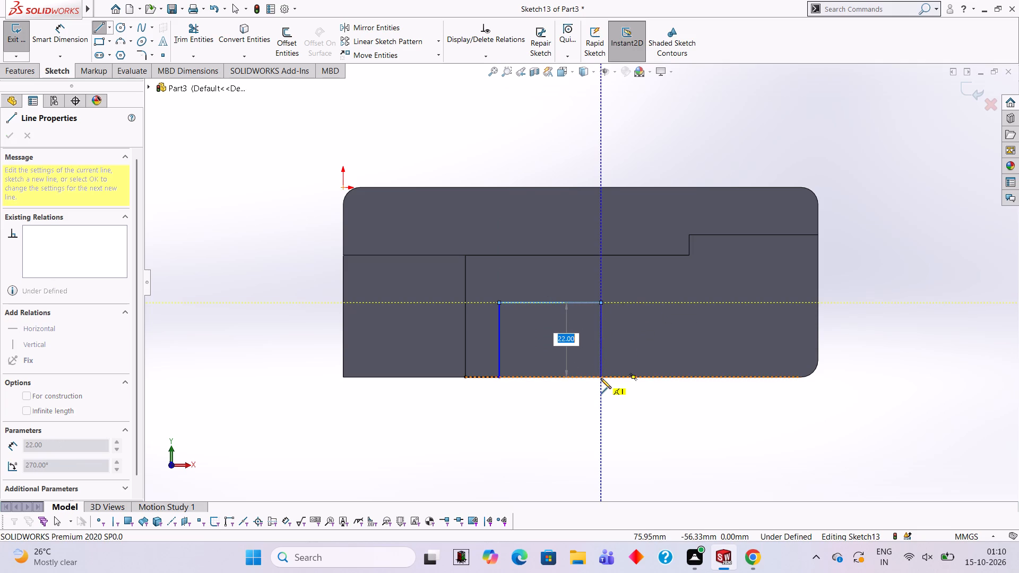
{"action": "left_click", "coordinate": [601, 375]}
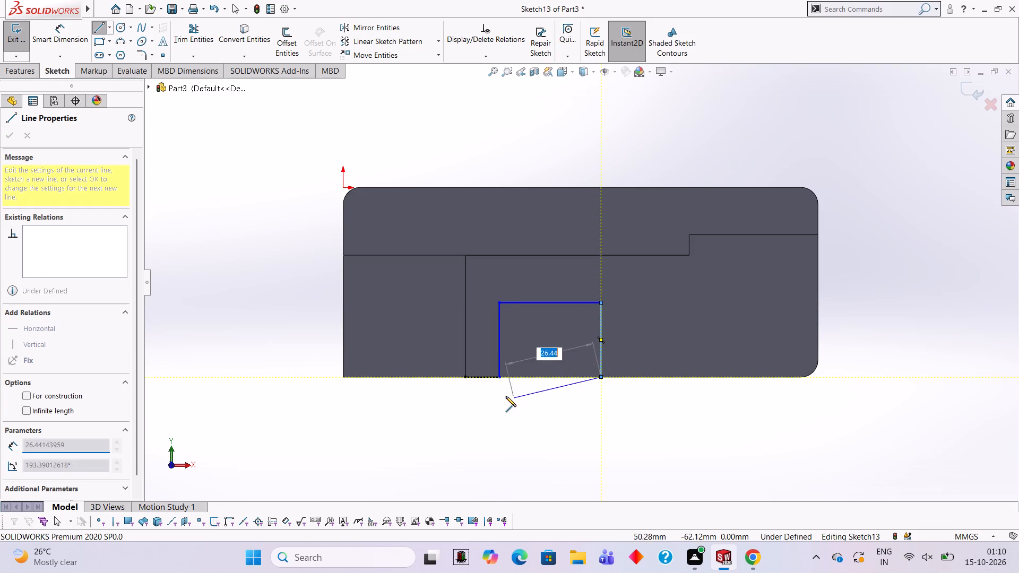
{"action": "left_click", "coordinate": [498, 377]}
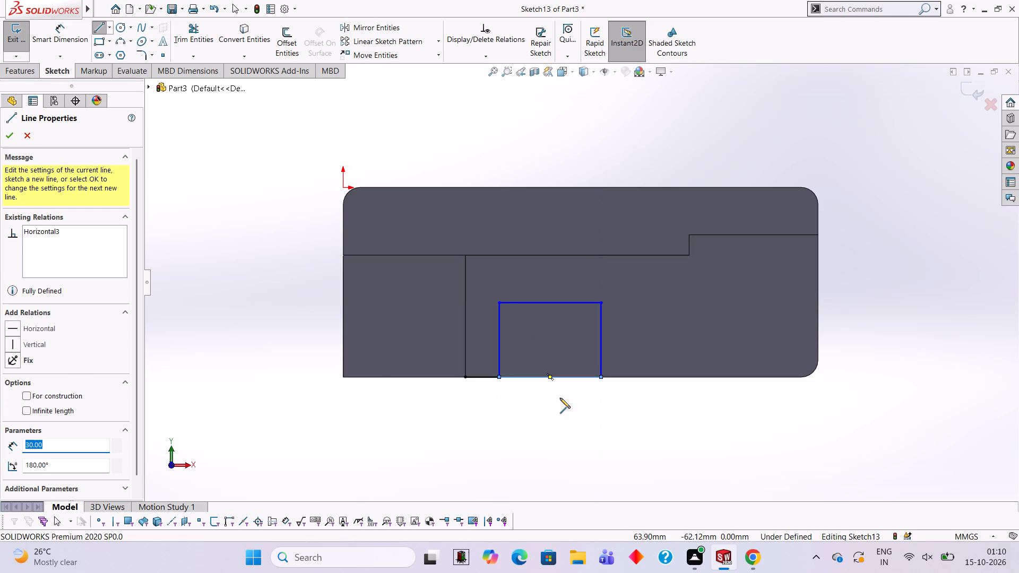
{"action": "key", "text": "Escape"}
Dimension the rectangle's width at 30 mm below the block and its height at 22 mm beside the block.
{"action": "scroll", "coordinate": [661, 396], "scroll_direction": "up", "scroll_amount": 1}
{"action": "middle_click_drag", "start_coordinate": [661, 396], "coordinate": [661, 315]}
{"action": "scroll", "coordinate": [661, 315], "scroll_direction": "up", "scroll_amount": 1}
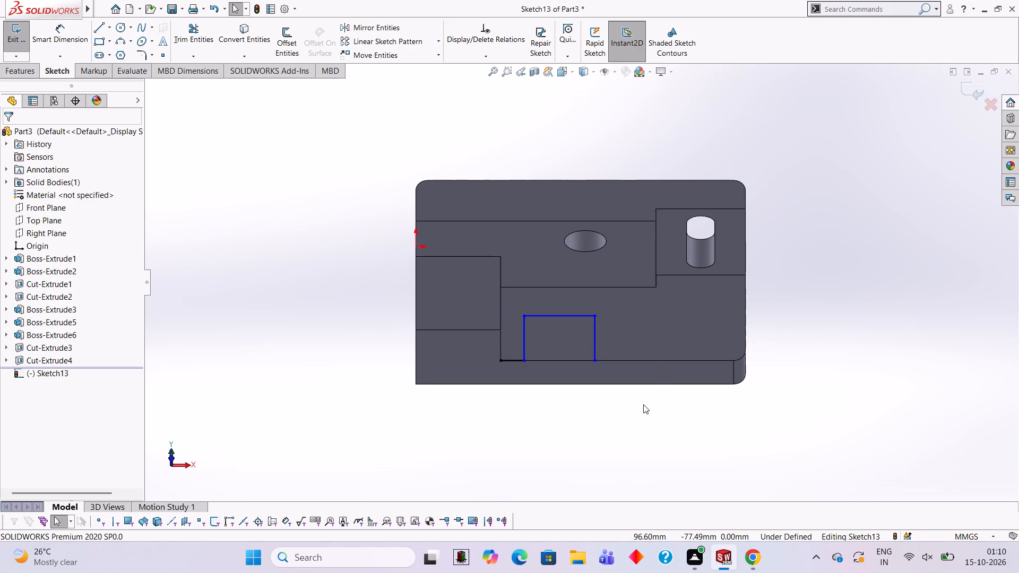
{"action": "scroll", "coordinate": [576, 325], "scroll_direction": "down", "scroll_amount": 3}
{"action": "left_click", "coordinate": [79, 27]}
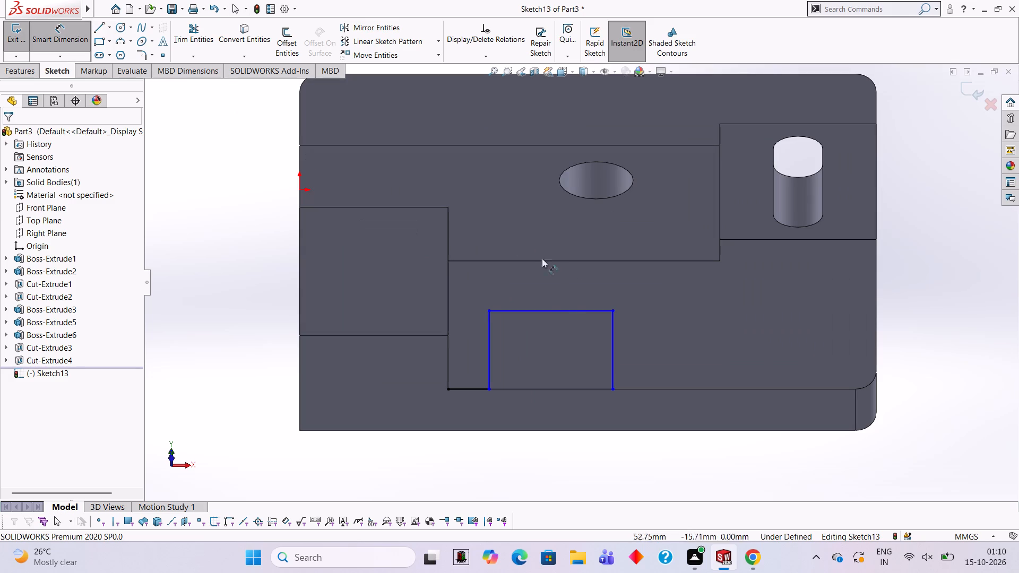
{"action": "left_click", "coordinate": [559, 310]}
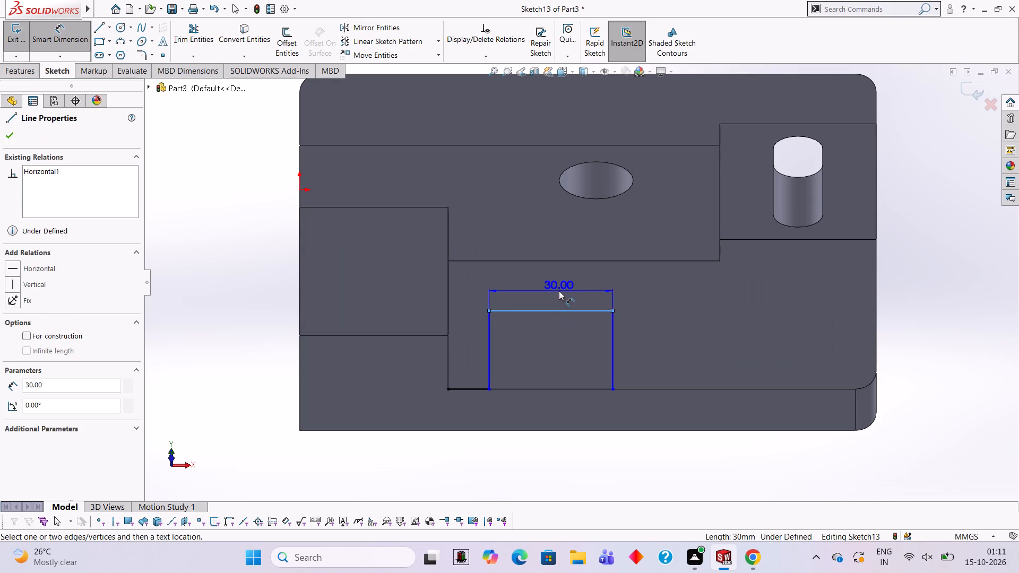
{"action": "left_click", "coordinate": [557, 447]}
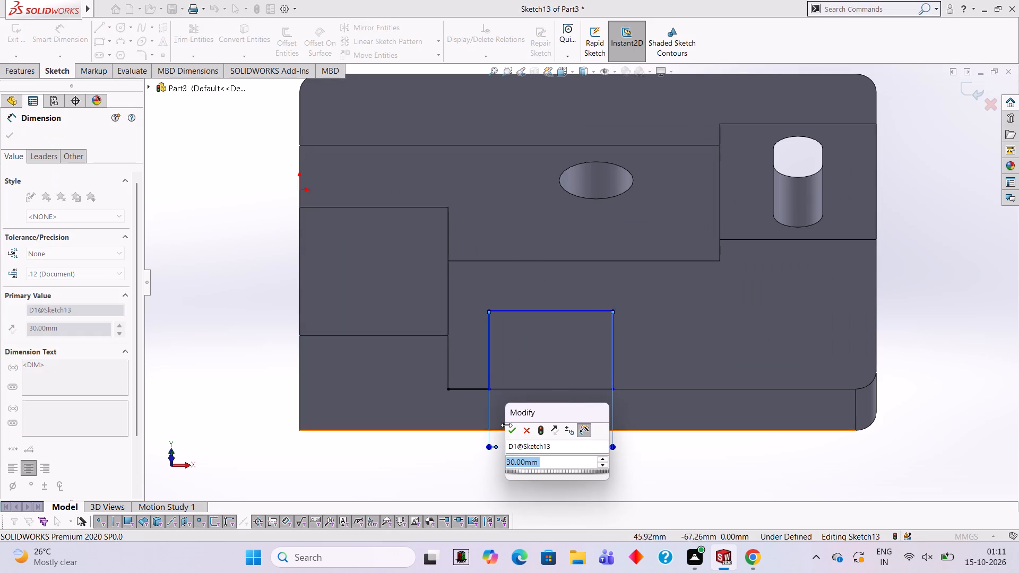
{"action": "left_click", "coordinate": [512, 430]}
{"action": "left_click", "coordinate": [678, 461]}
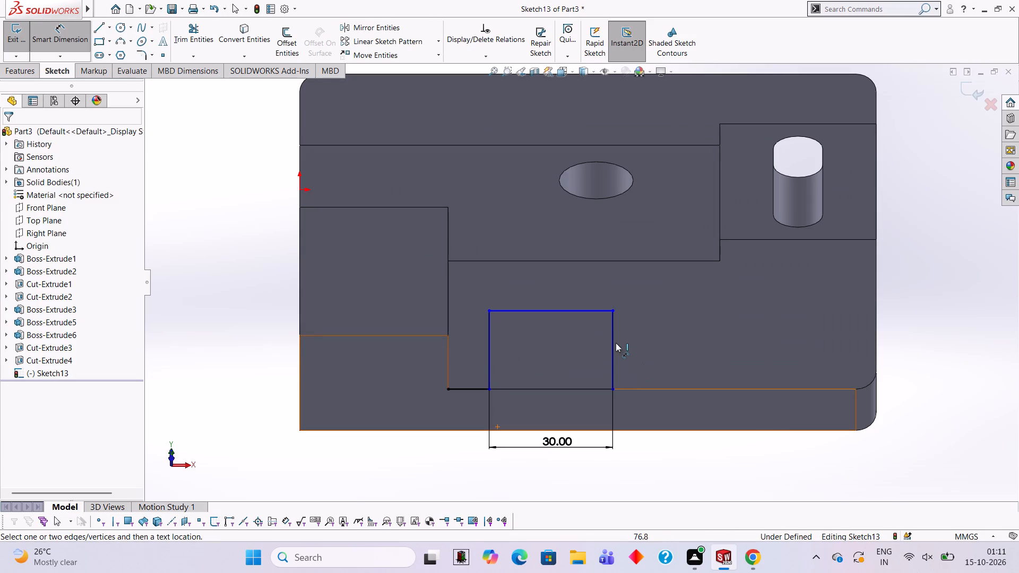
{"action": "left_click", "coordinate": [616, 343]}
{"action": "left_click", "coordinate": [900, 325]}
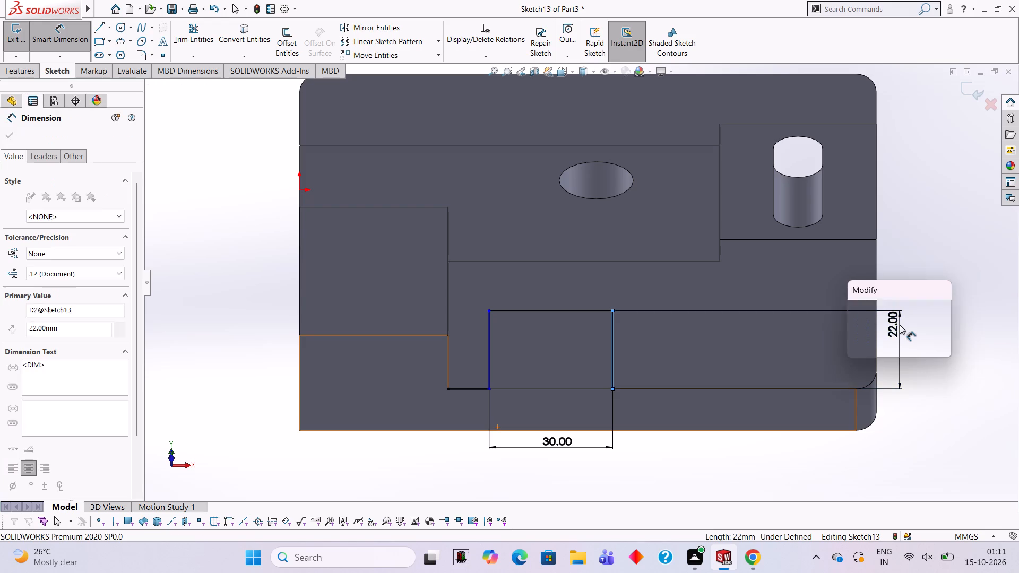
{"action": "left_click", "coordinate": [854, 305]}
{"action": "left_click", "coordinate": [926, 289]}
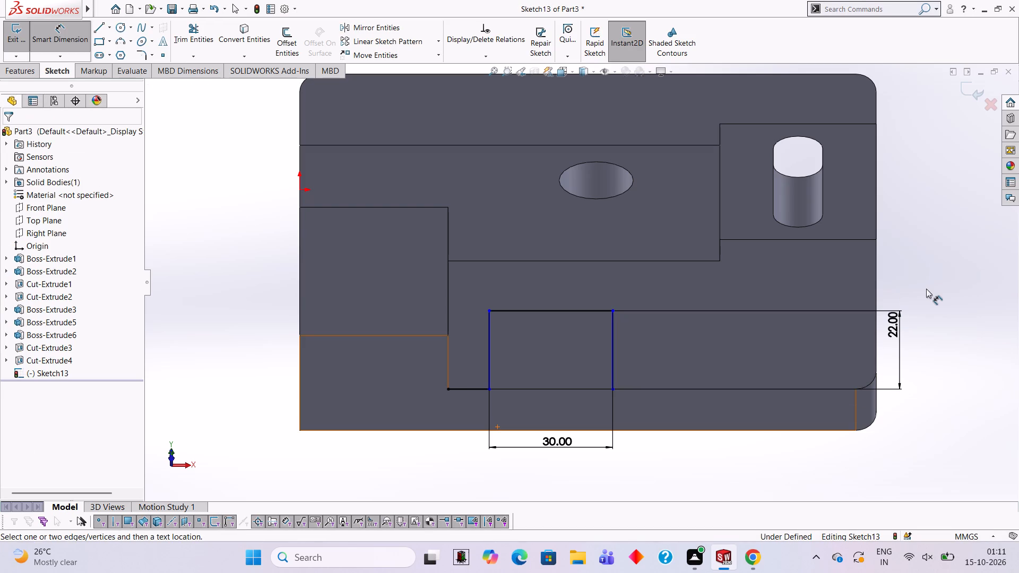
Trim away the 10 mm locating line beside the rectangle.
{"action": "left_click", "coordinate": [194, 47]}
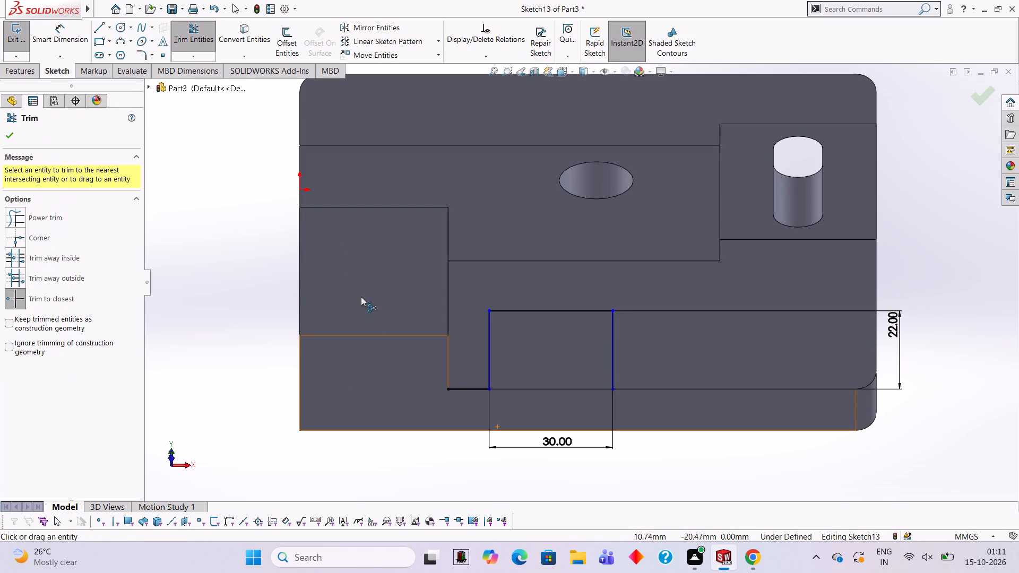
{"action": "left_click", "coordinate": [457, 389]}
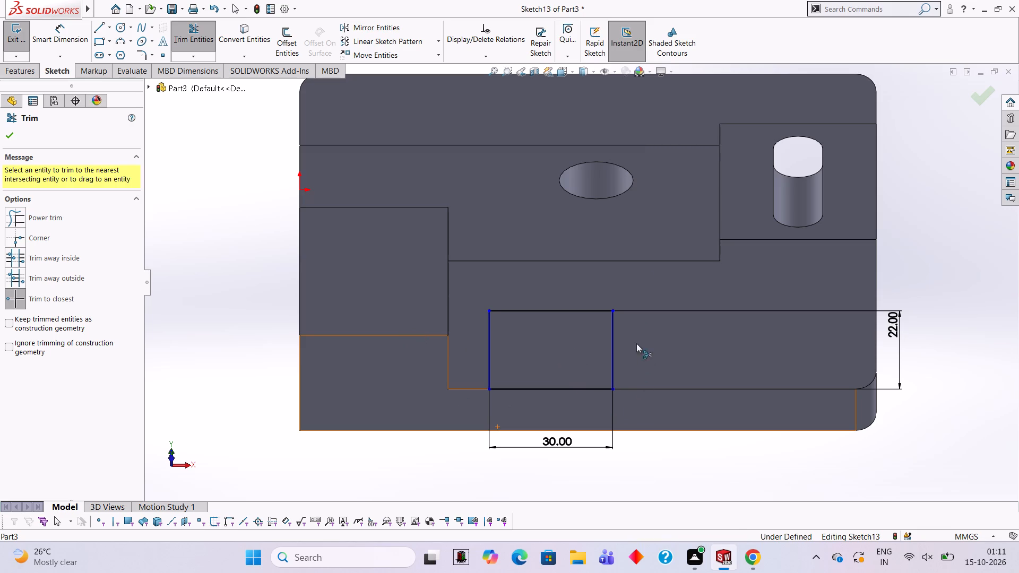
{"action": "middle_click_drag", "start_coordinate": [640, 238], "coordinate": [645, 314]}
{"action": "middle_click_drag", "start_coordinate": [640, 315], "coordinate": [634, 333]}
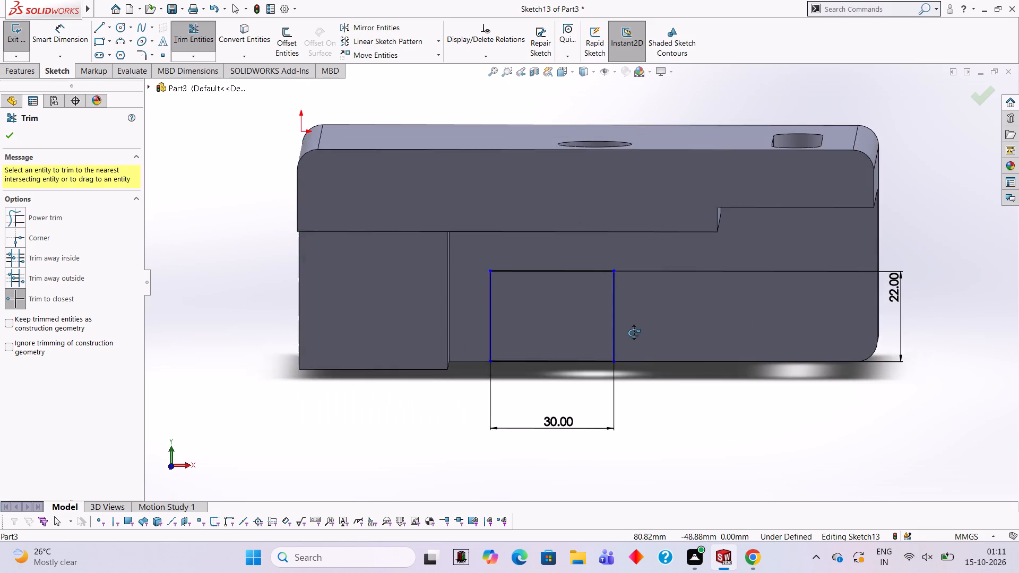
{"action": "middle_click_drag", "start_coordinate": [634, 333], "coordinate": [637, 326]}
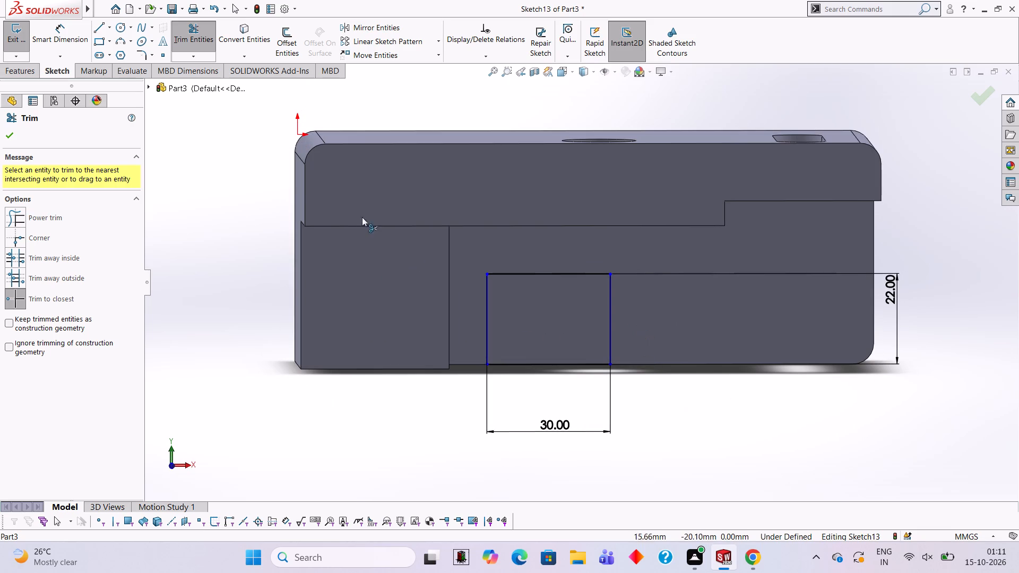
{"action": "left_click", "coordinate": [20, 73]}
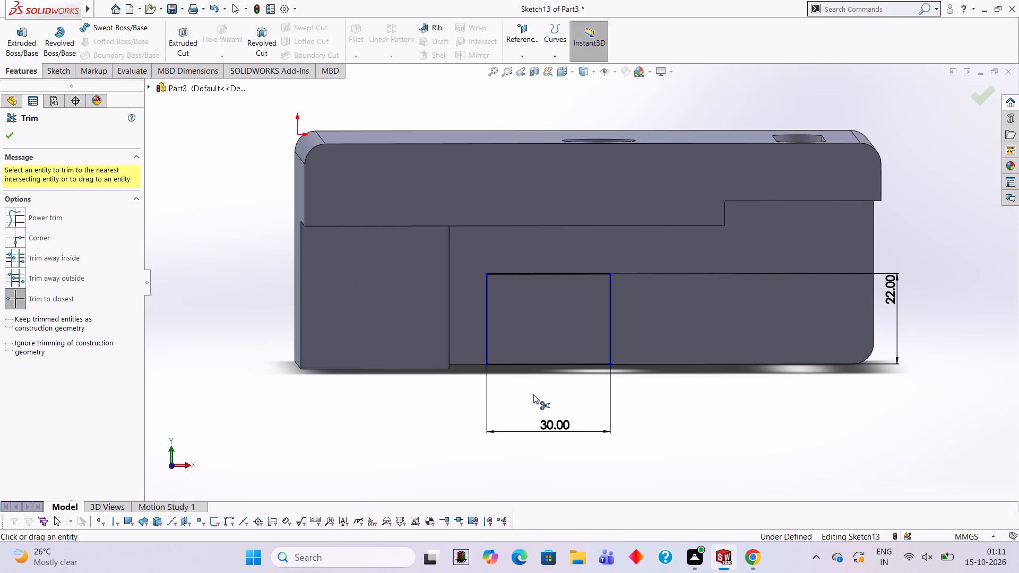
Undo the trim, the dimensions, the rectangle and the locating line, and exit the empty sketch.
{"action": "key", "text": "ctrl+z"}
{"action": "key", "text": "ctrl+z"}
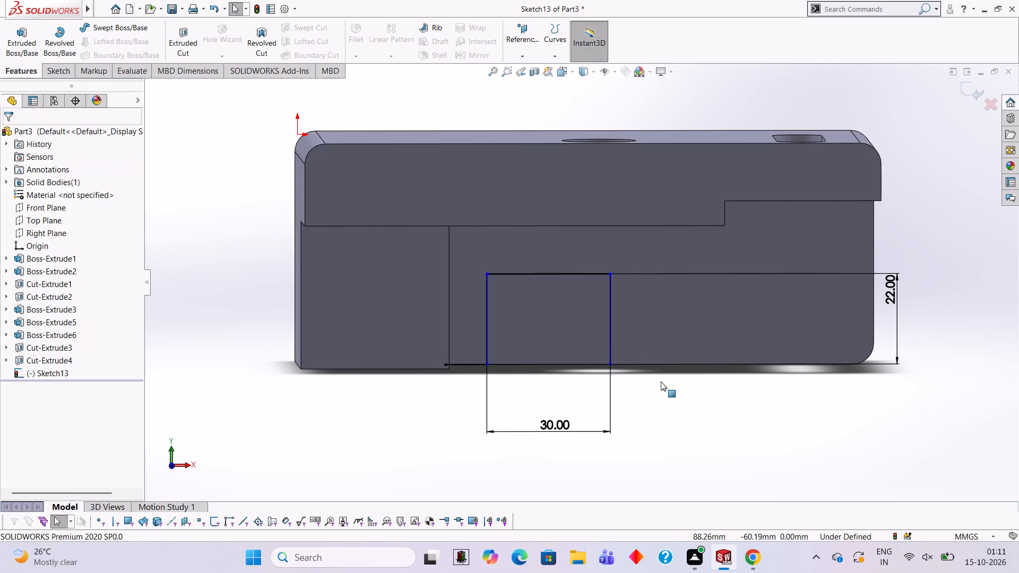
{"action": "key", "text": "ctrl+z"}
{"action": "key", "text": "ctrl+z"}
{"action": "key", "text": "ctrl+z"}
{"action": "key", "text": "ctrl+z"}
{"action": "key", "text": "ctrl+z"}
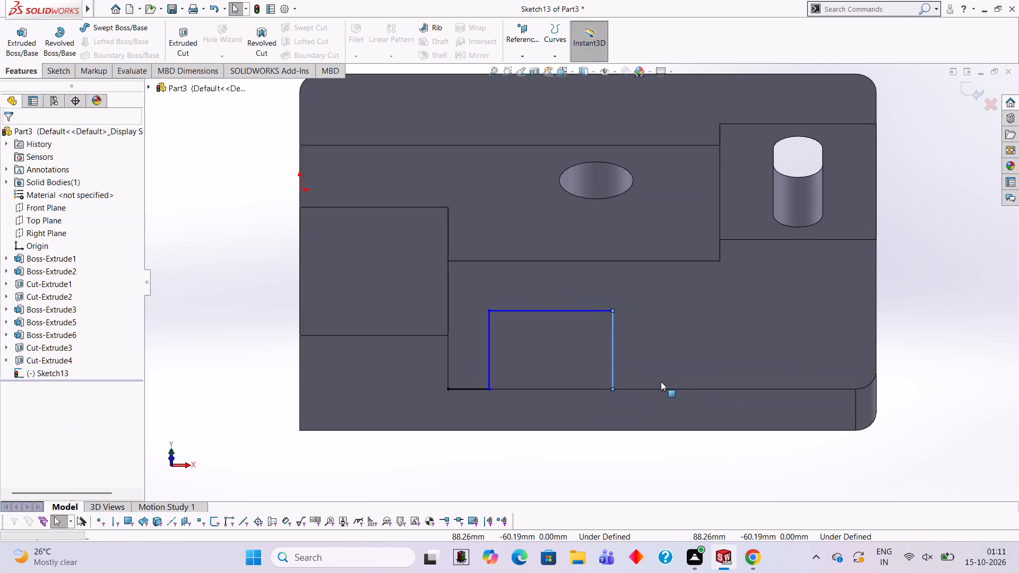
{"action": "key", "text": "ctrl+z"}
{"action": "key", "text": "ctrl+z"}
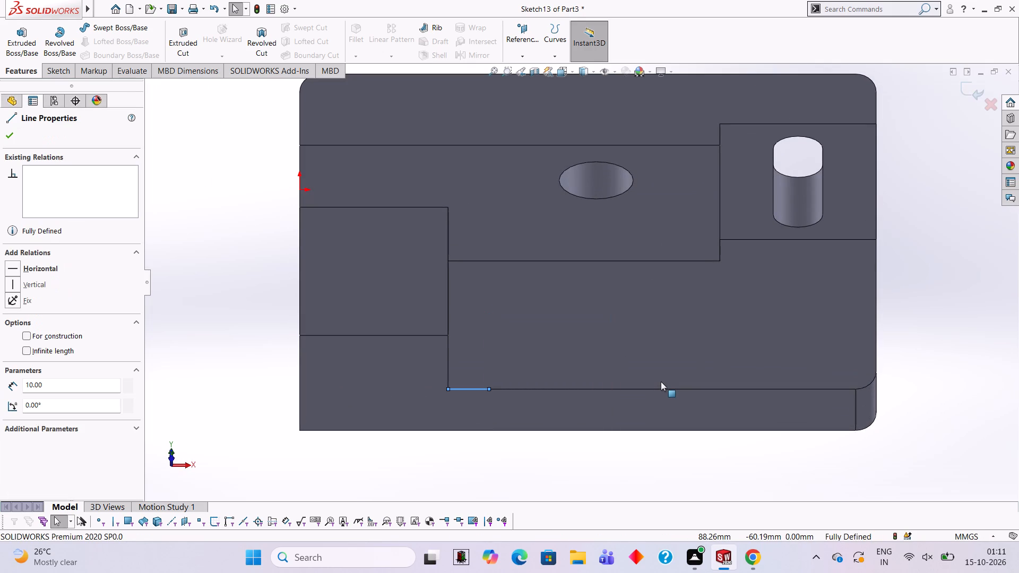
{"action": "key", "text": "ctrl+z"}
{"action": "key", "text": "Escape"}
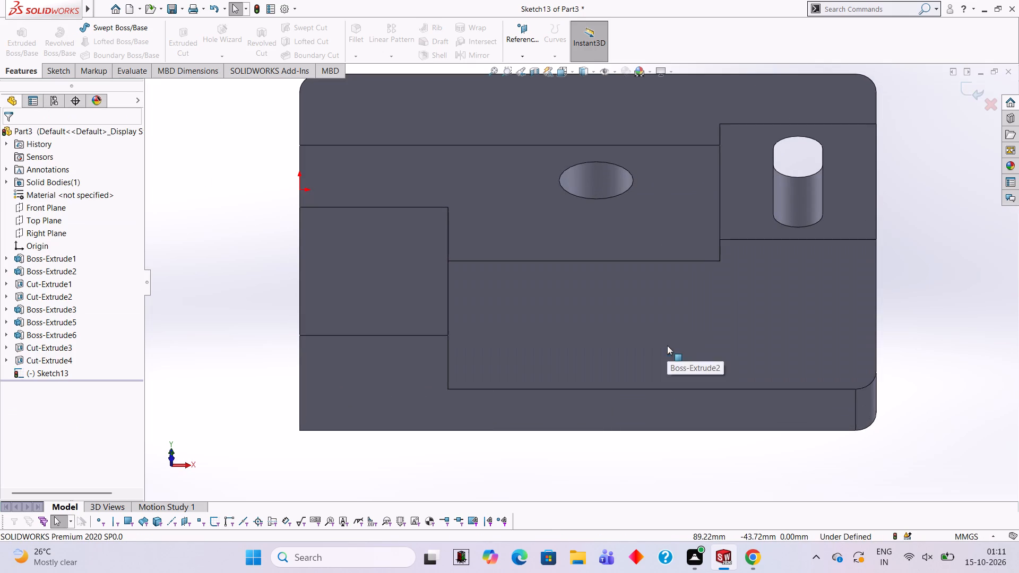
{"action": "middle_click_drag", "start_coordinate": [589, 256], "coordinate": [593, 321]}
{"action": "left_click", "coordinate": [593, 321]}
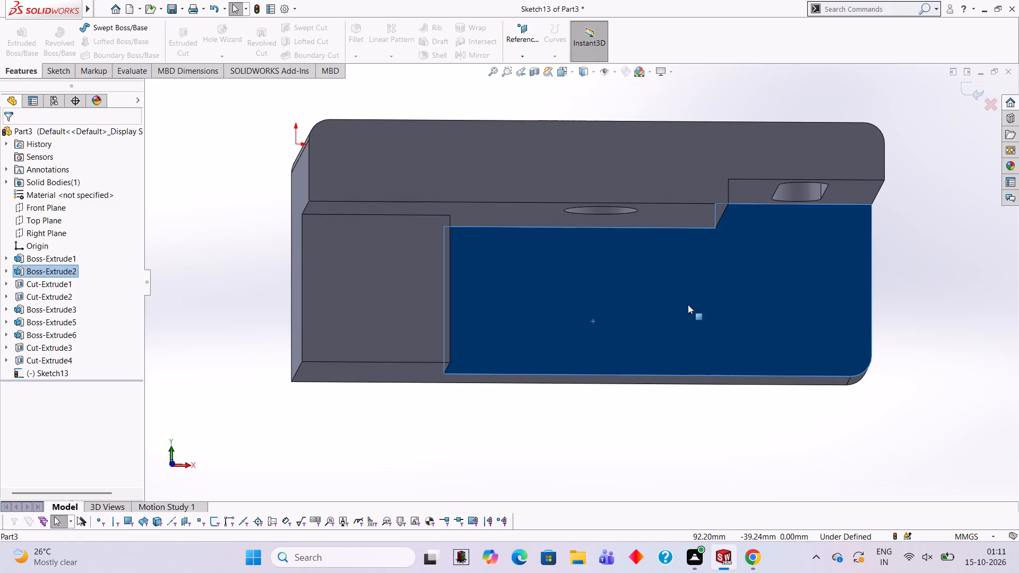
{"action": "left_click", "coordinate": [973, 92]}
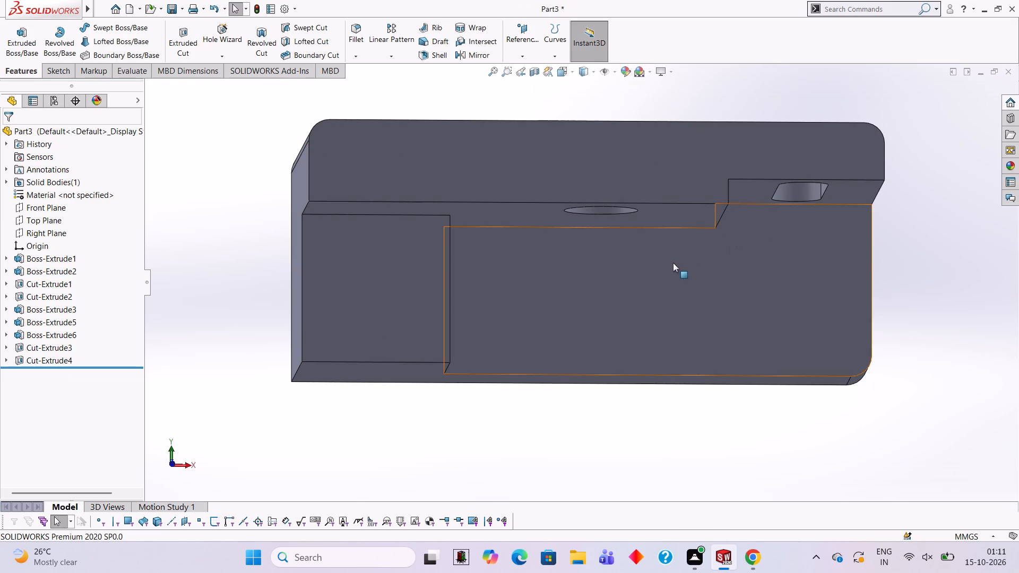
Open a new sketch on the same stepped front face of the leg, viewed face-on.
{"action": "left_click", "coordinate": [672, 263]}
{"action": "left_click", "coordinate": [721, 231]}
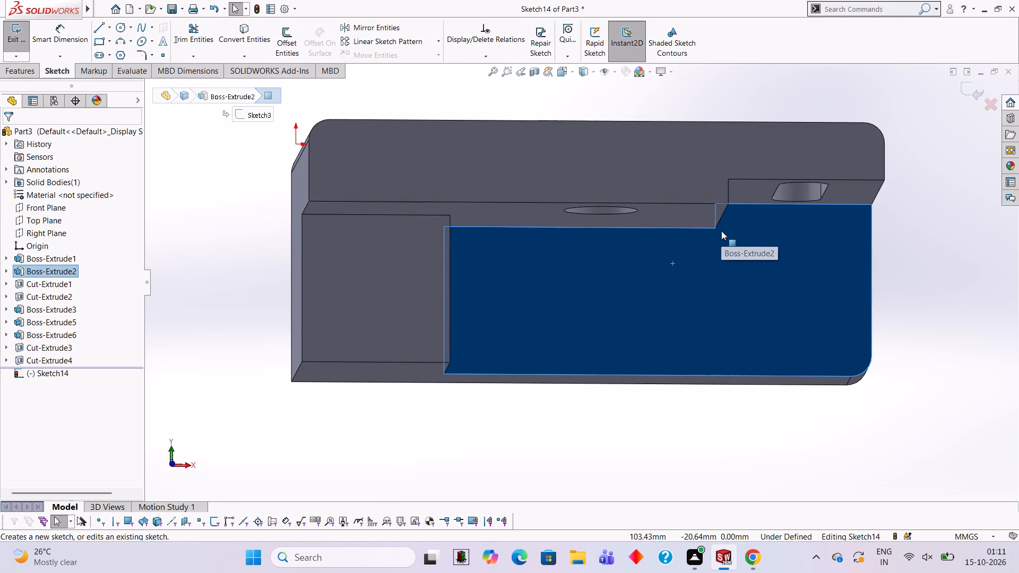
{"action": "key", "text": "ctrl+8"}
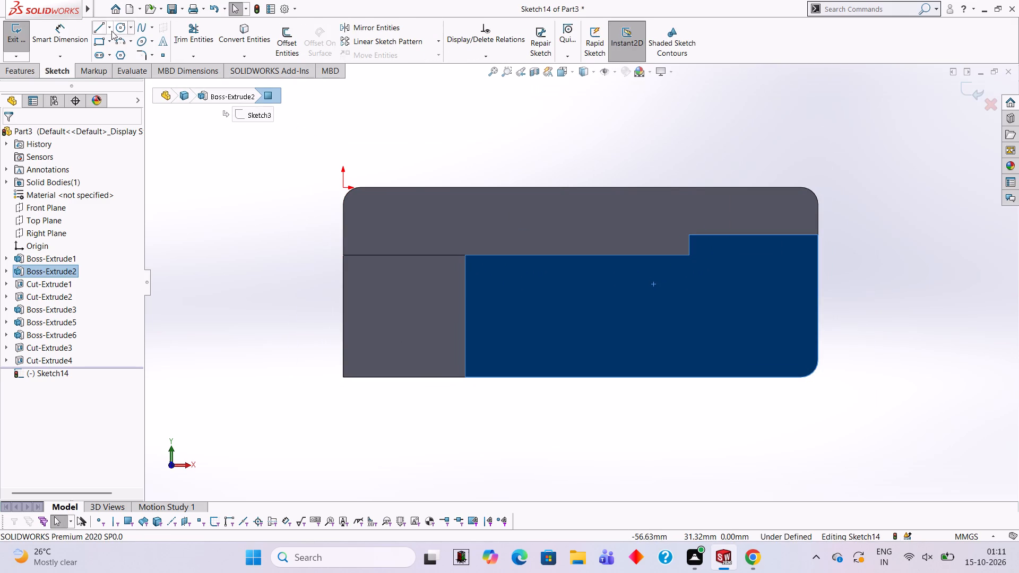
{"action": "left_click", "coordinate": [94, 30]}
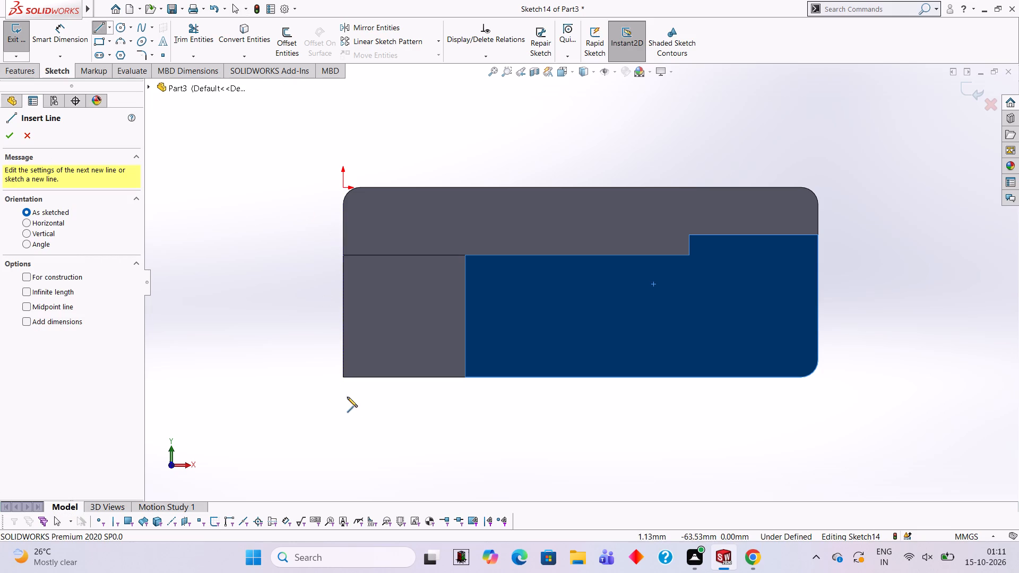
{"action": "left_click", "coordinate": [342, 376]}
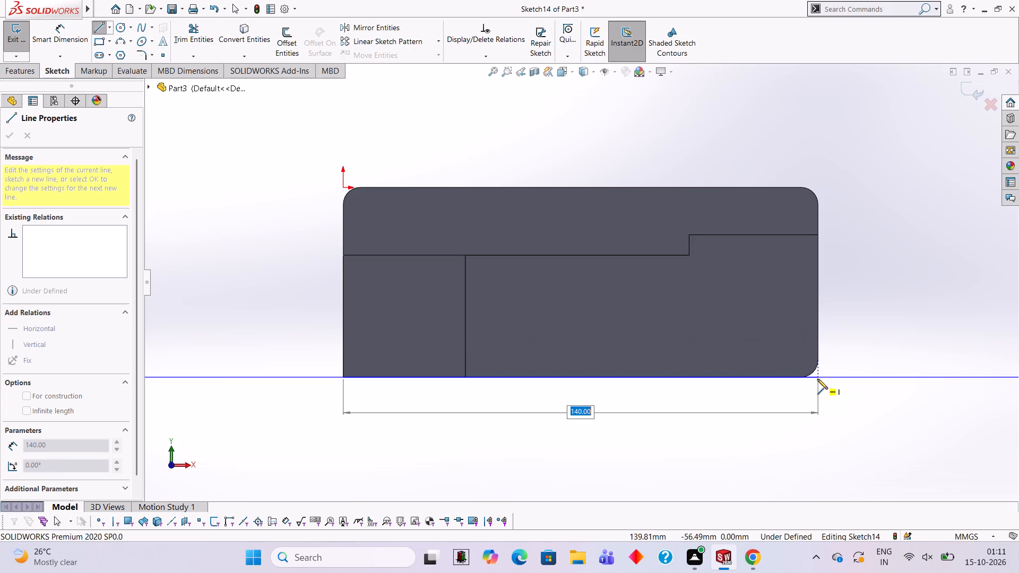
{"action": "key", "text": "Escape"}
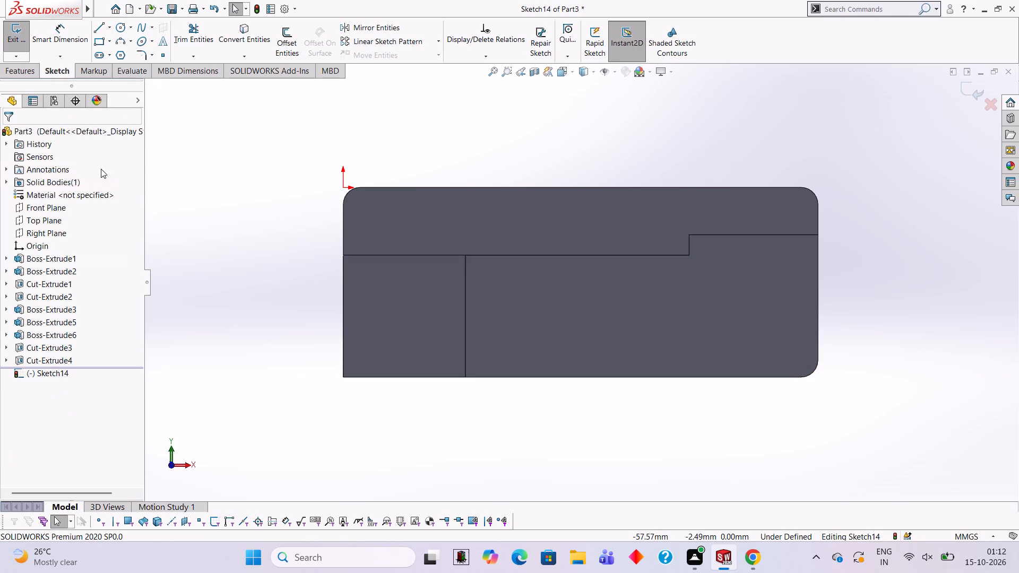
Sketch a 15 mm locating line along the block's bottom edge from the step corner, continuing into a closed rectangle 30 mm wide and 22 mm high.
{"action": "left_click", "coordinate": [97, 29]}
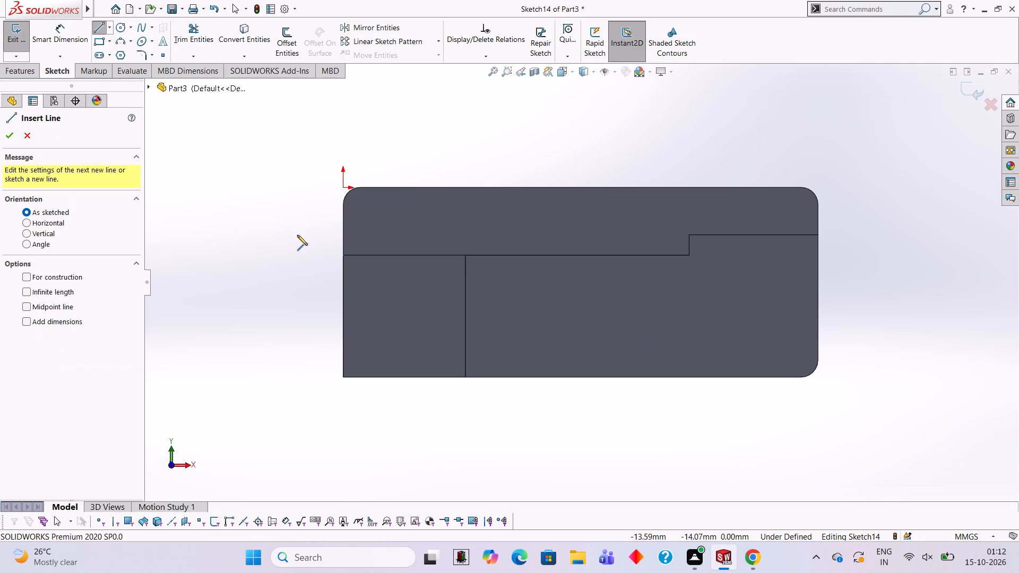
{"action": "left_click", "coordinate": [464, 377]}
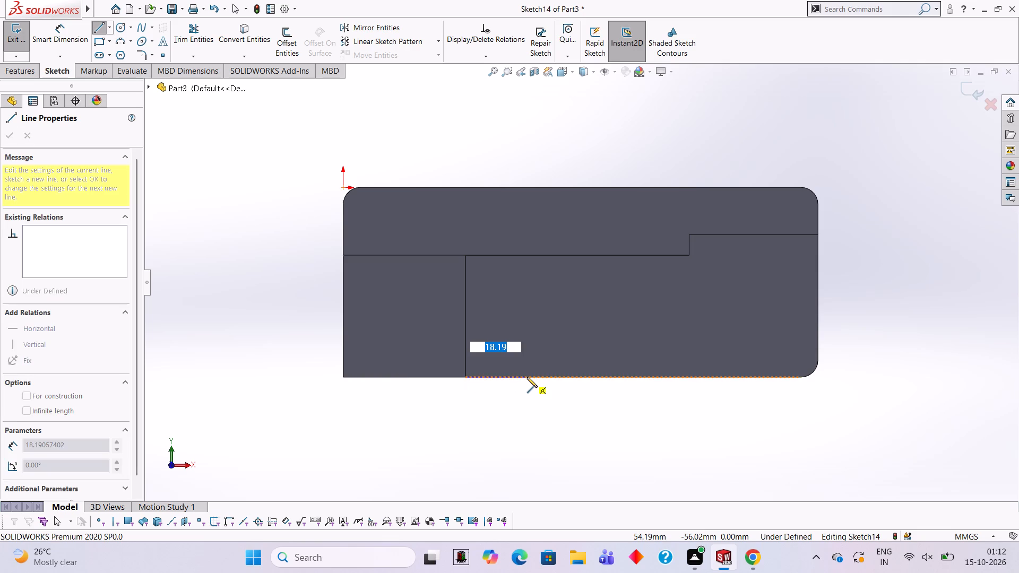
{"action": "type", "text": "15"}
{"action": "key", "text": "Return"}
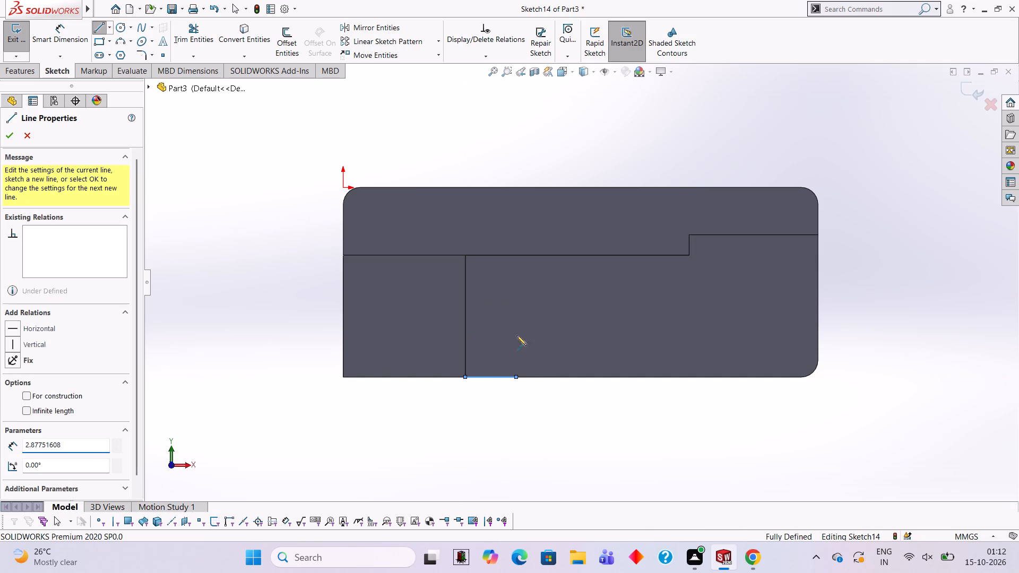
{"action": "type", "text": "22"}
{"action": "key", "text": "Return"}
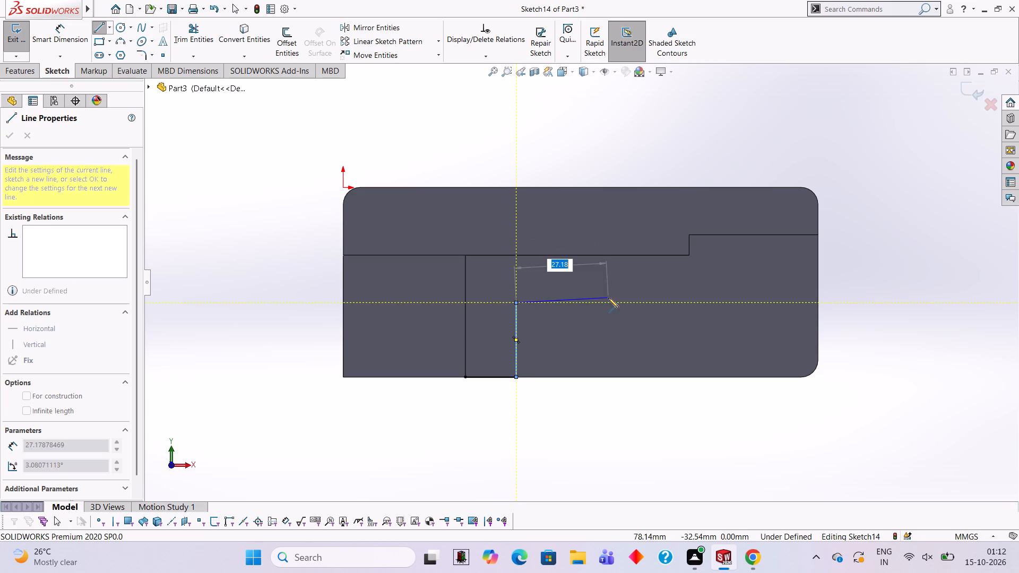
{"action": "type", "text": "30"}
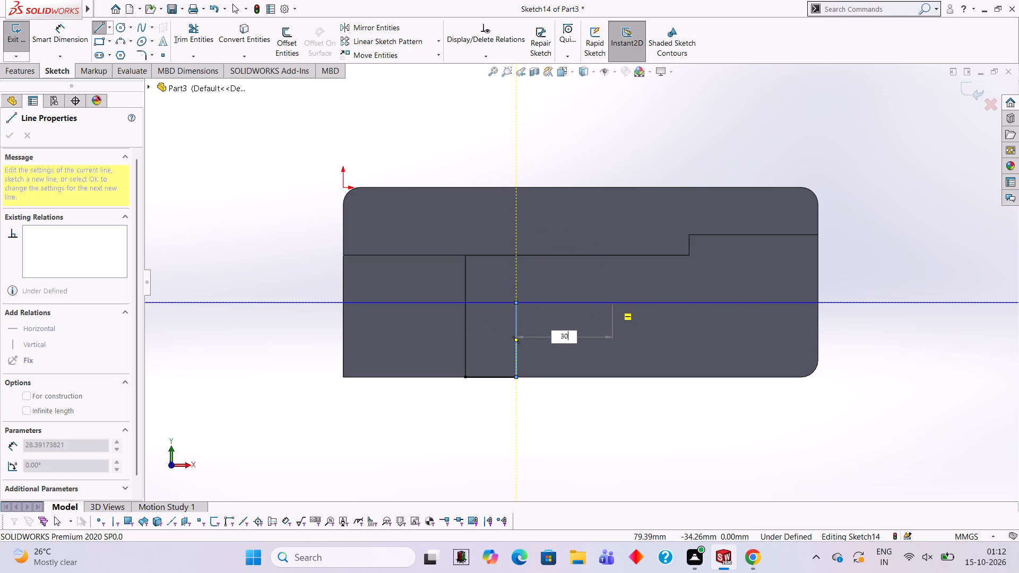
{"action": "key", "text": "Return"}
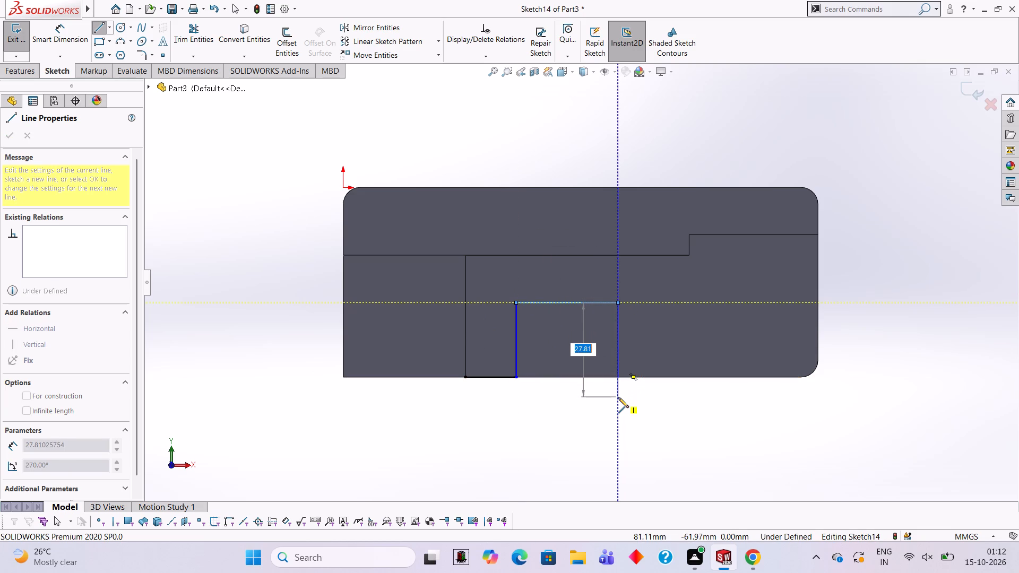
{"action": "type", "text": "22"}
{"action": "key", "text": "Return"}
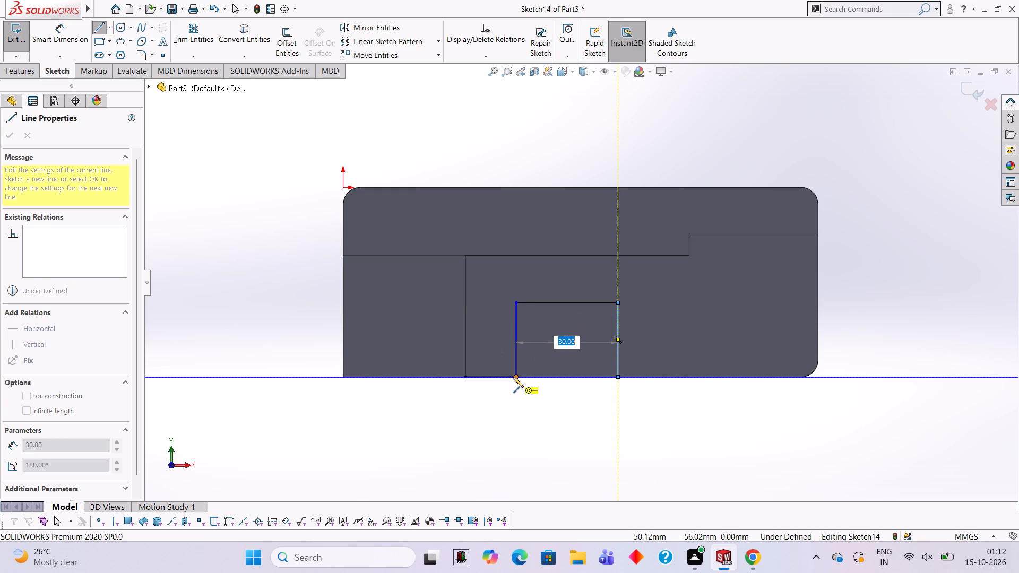
{"action": "type", "text": "30"}
{"action": "key", "text": "Return"}
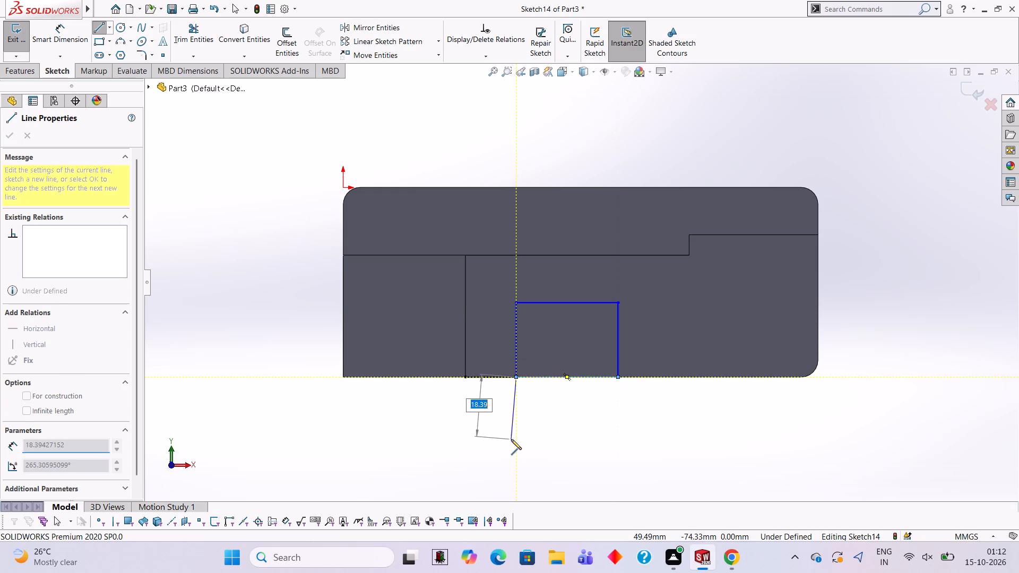
{"action": "key", "text": "Escape"}
Trim away the 15 mm locating line beside the rectangle.
{"action": "left_click", "coordinate": [187, 45]}
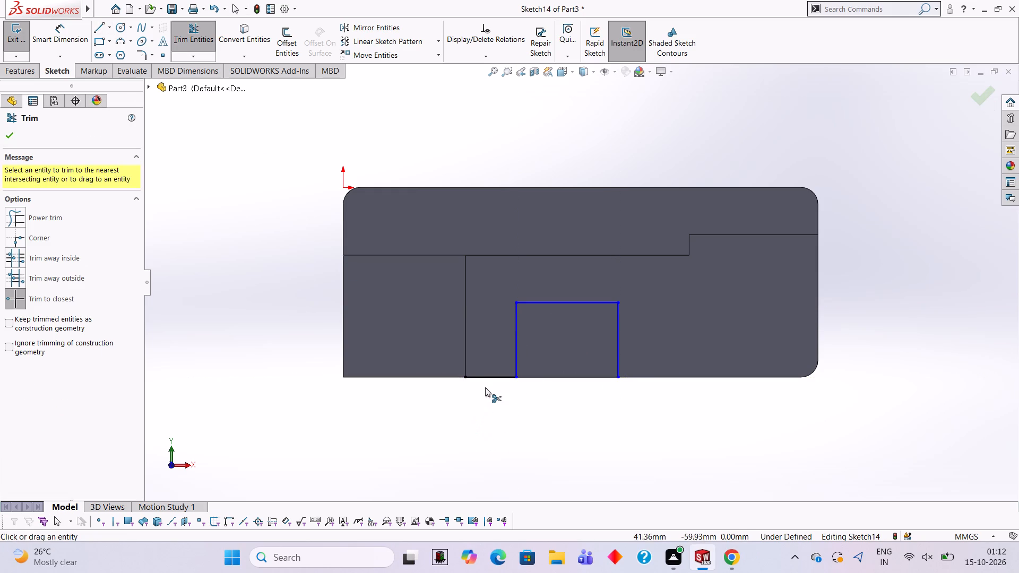
{"action": "left_click", "coordinate": [486, 378]}
Cut-extrude the 30 by 22 mm rectangle blind to a depth of 10 mm into the leg's front face.
{"action": "middle_click_drag", "start_coordinate": [535, 427], "coordinate": [542, 360]}
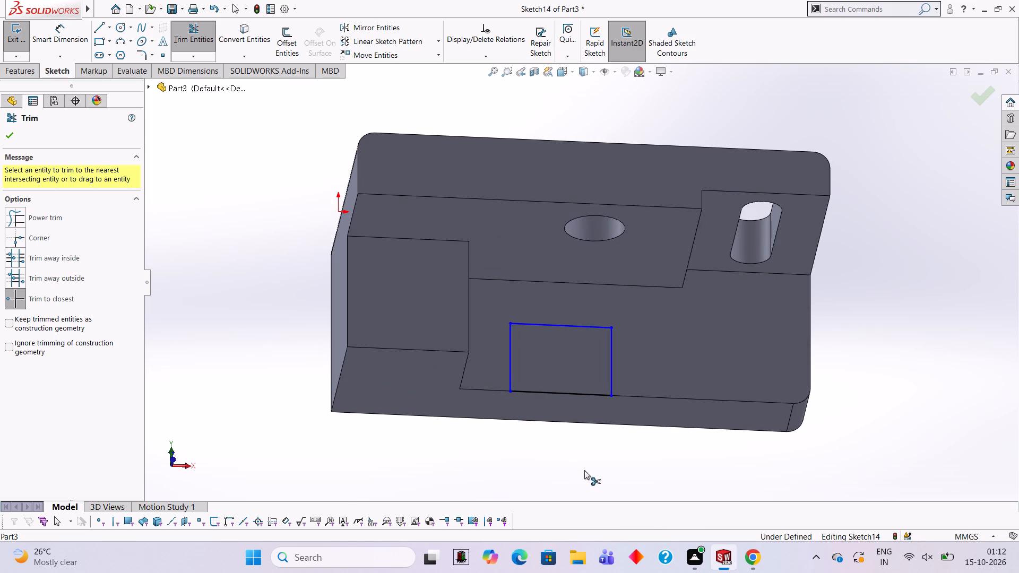
{"action": "left_click", "coordinate": [29, 76]}
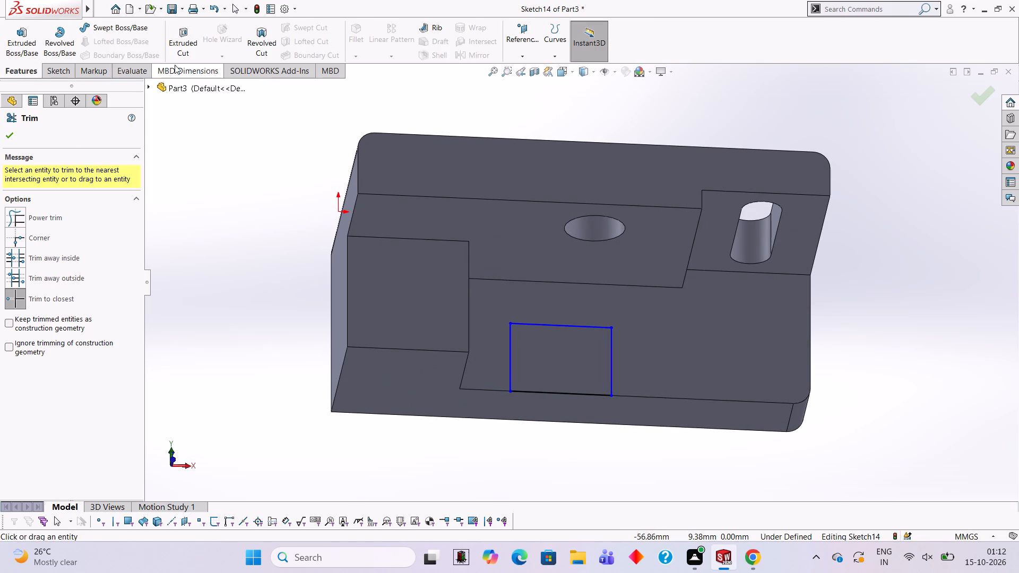
{"action": "left_click", "coordinate": [182, 46]}
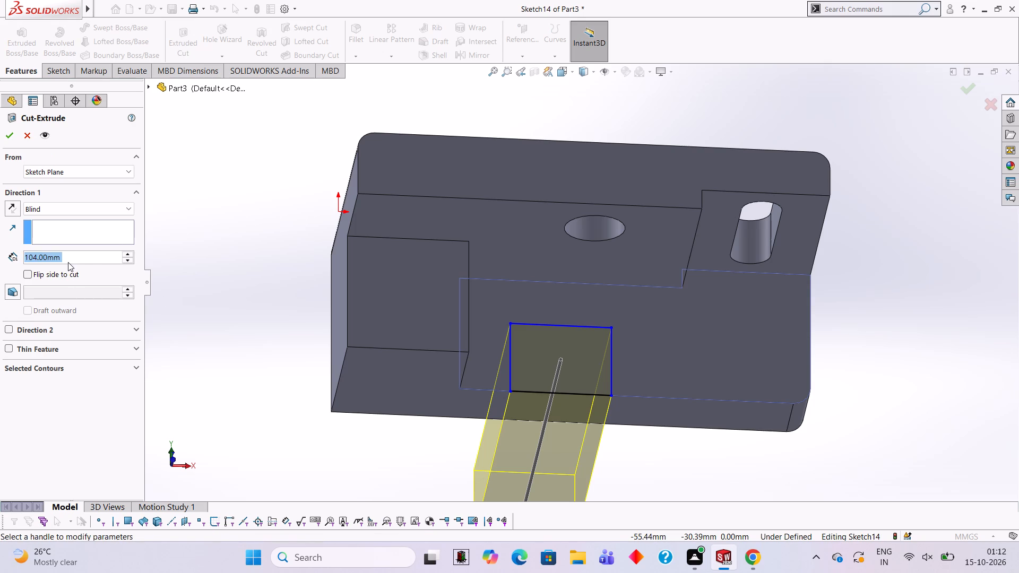
{"action": "left_click", "coordinate": [88, 258]}
{"action": "key", "text": "BackSpace"}
{"action": "key", "text": "BackSpace"}
{"action": "key", "text": "BackSpace"}
{"action": "key", "text": "BackSpace"}
{"action": "key", "text": "BackSpace"}
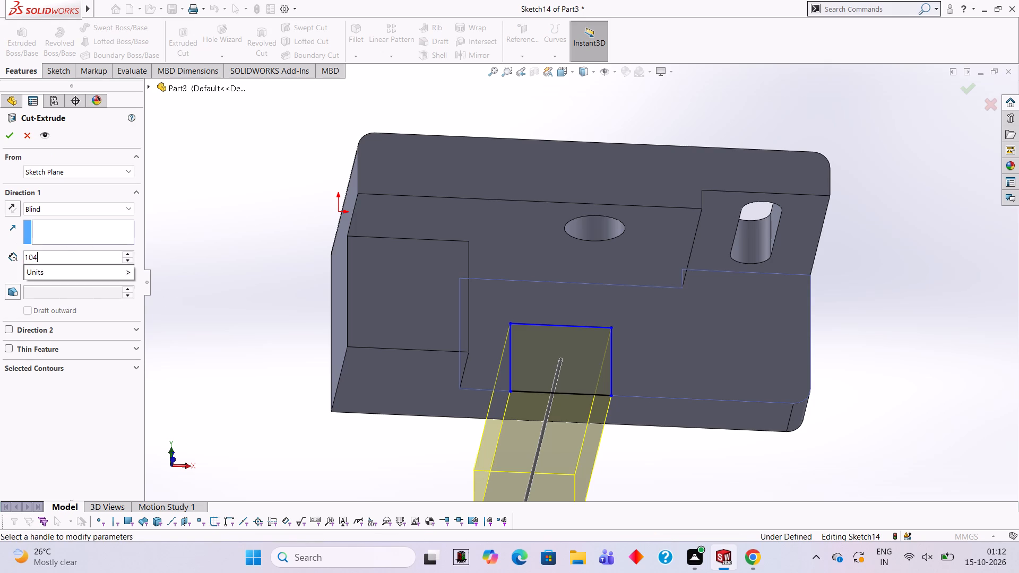
{"action": "key", "text": "BackSpace"}
{"action": "key", "text": "BackSpace"}
{"action": "key", "text": "BackSpace"}
{"action": "key", "text": "BackSpace"}
{"action": "type", "text": "10"}
{"action": "key", "text": "Return"}
{"action": "middle_click_drag", "start_coordinate": [605, 427], "coordinate": [593, 307]}
{"action": "left_click", "coordinate": [8, 138]}
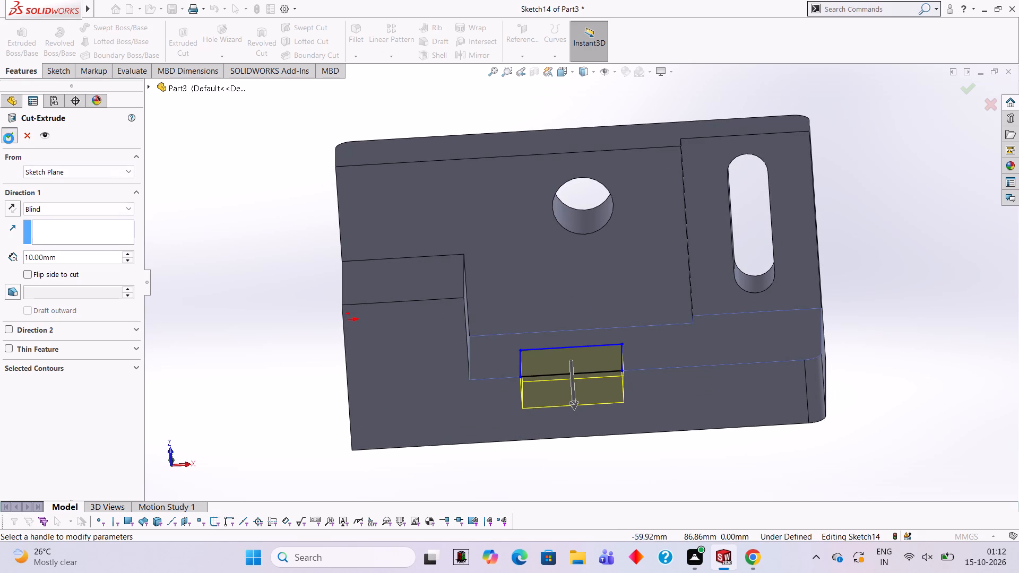
{"action": "left_click", "coordinate": [192, 206]}
Open a new sketch on the back face of the rectangular notch, viewed face-on.
{"action": "scroll", "coordinate": [412, 300], "scroll_direction": "up", "scroll_amount": 1}
{"action": "middle_click_drag", "start_coordinate": [413, 301], "coordinate": [438, 398]}
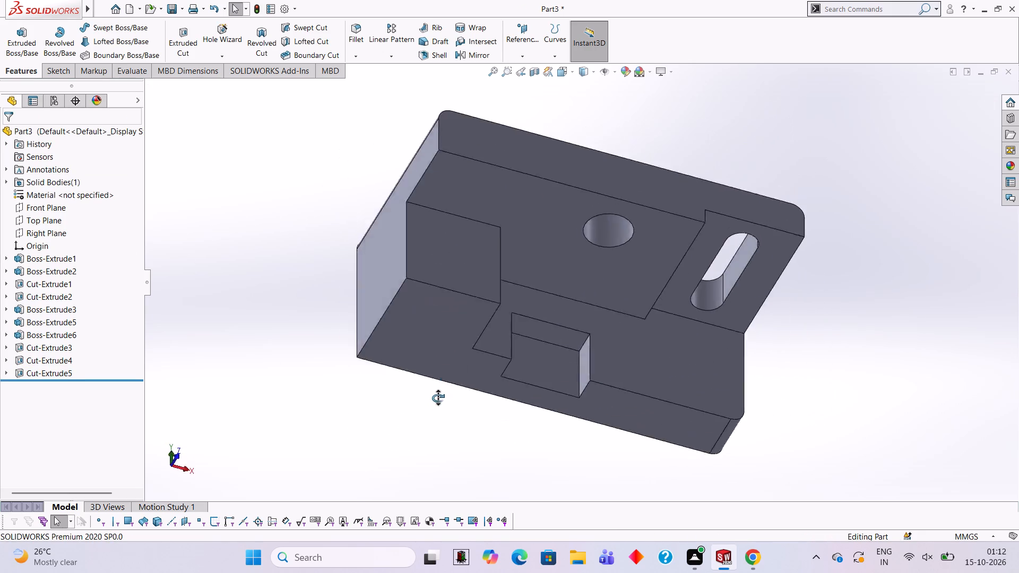
{"action": "middle_click_drag", "start_coordinate": [438, 398], "coordinate": [425, 406]}
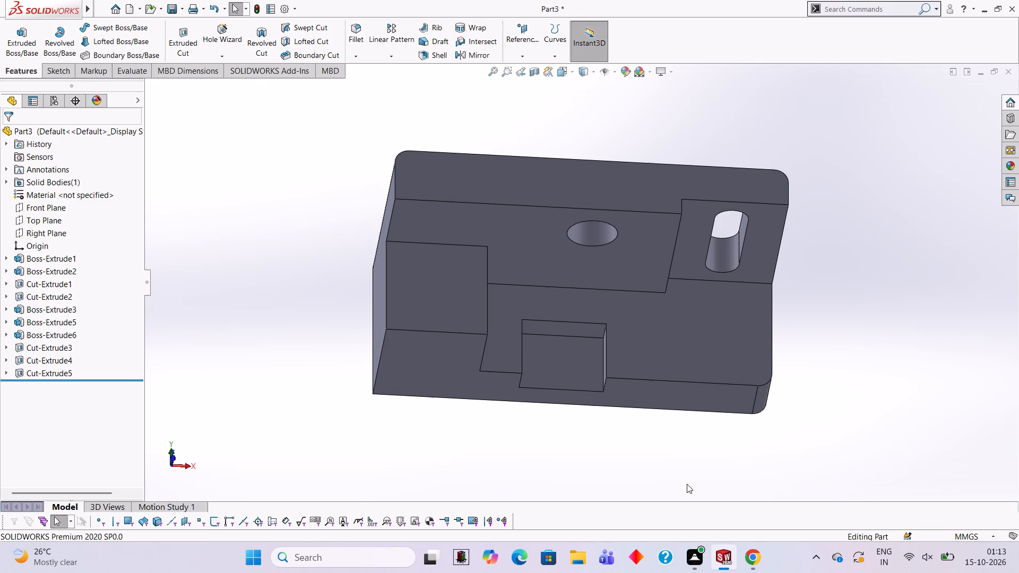
{"action": "scroll", "coordinate": [723, 458], "scroll_direction": "up", "scroll_amount": 2}
{"action": "middle_click_drag", "start_coordinate": [712, 355], "coordinate": [661, 361]}
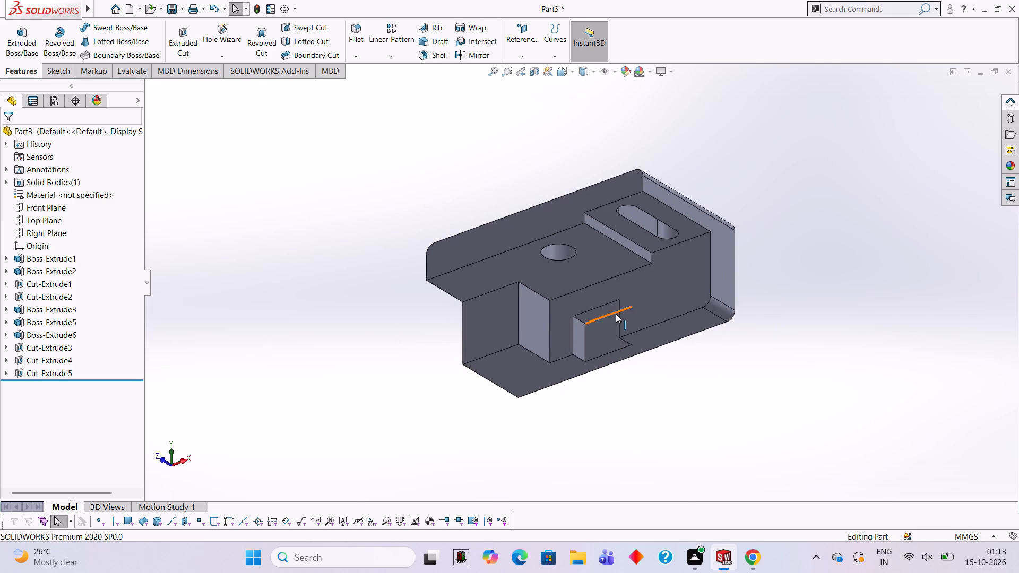
{"action": "middle_click_drag", "start_coordinate": [631, 325], "coordinate": [670, 404]}
{"action": "left_click", "coordinate": [574, 321]}
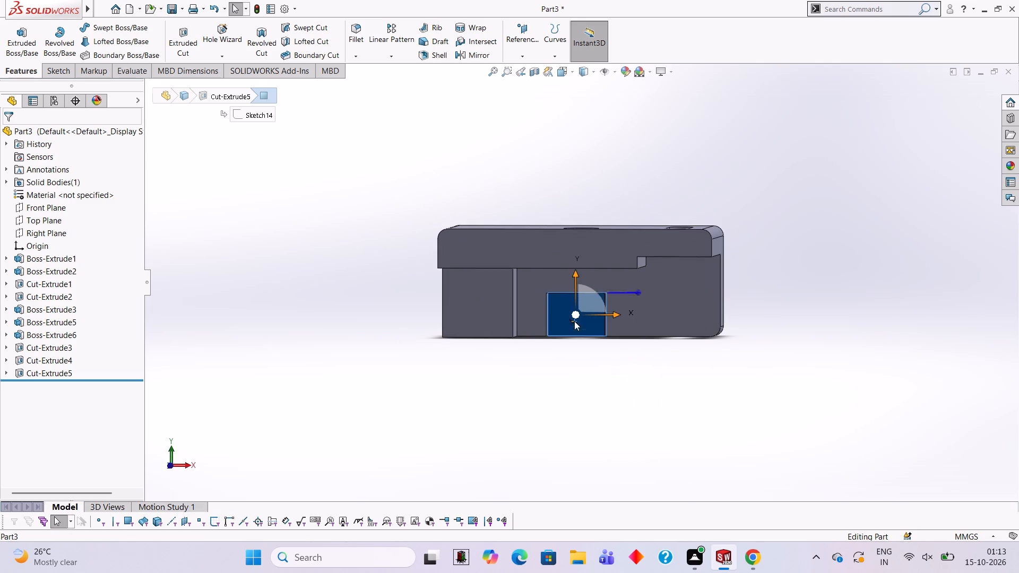
{"action": "left_click", "coordinate": [618, 291]}
{"action": "key", "text": "ctrl+8"}
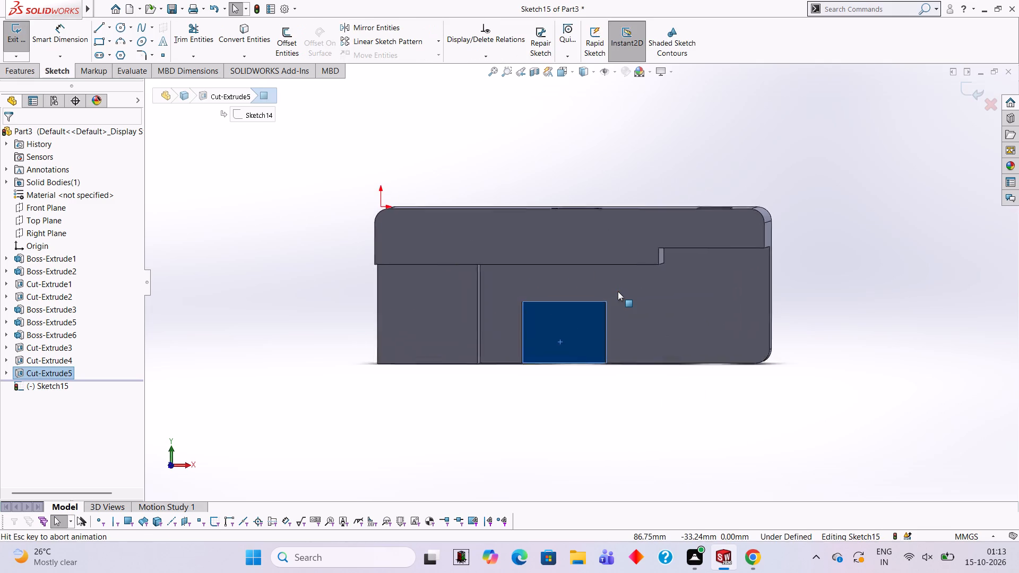
Sketch a 12 mm diameter circle on the notch's back face, centred in line with the midpoints of its bottom and side edges.
{"action": "left_click", "coordinate": [122, 30]}
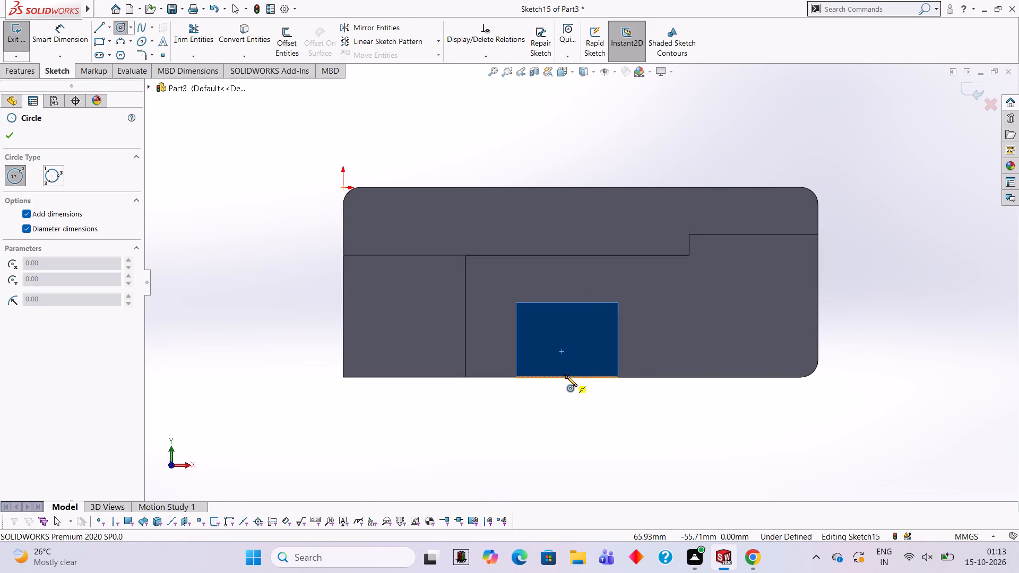
{"action": "scroll", "coordinate": [567, 375], "scroll_direction": "down", "scroll_amount": 6}
{"action": "scroll", "coordinate": [594, 284], "scroll_direction": "up", "scroll_amount": 2}
{"action": "scroll", "coordinate": [603, 263], "scroll_direction": "down", "scroll_amount": 2}
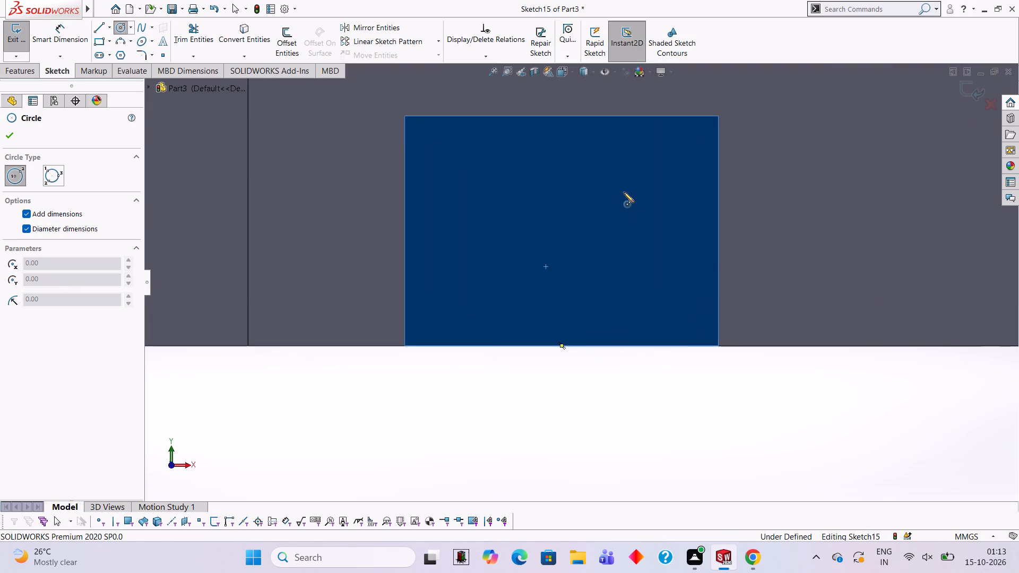
{"action": "scroll", "coordinate": [624, 189], "scroll_direction": "up", "scroll_amount": 3}
{"action": "scroll", "coordinate": [630, 173], "scroll_direction": "down", "scroll_amount": 2}
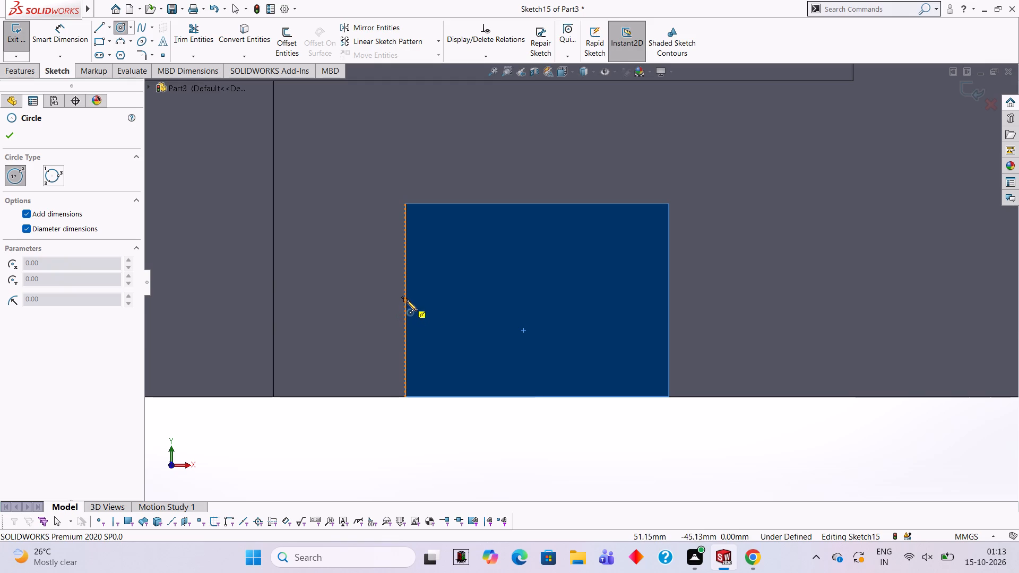
{"action": "left_click", "coordinate": [536, 301]}
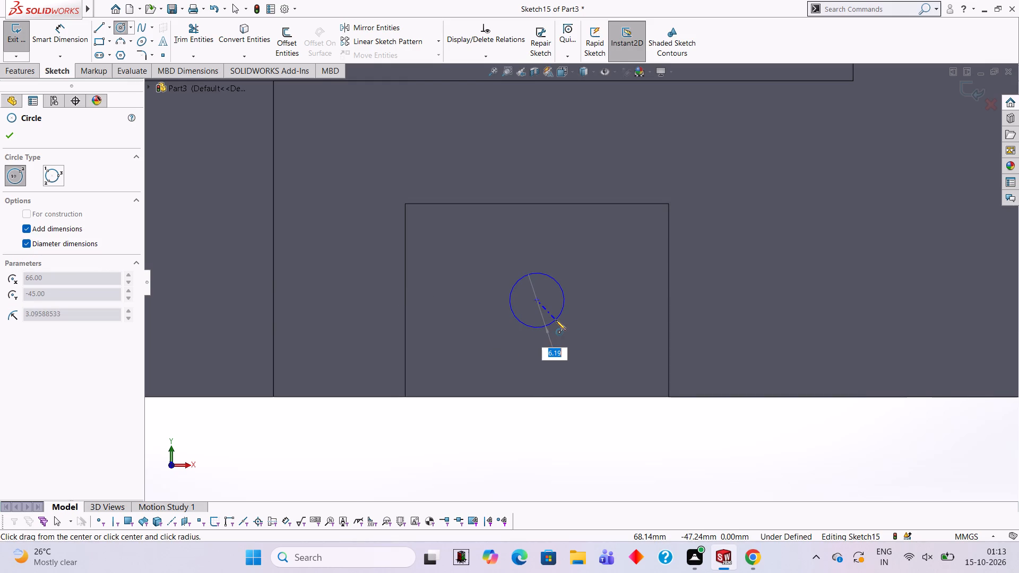
{"action": "type", "text": "12"}
{"action": "key", "text": "Return"}
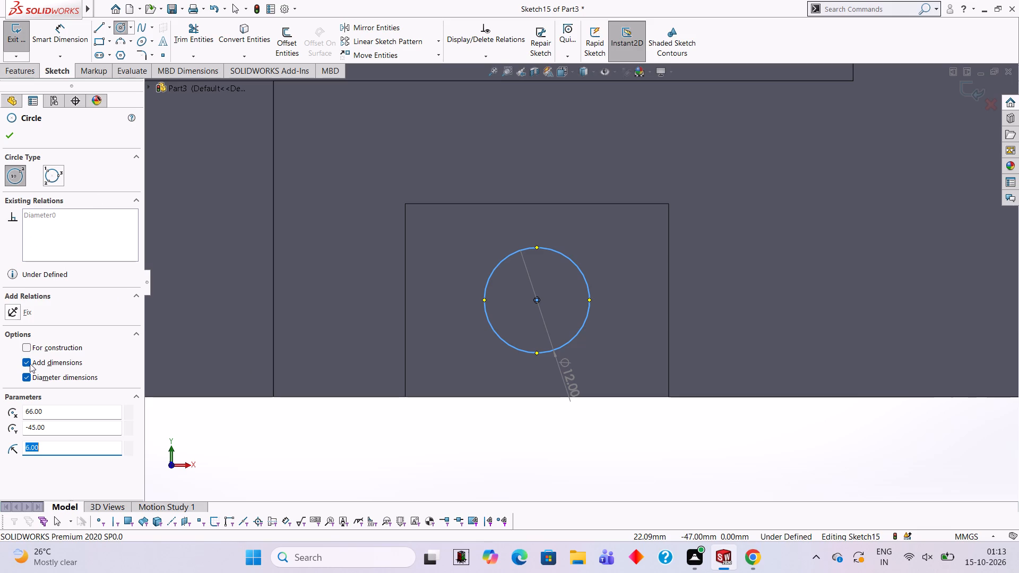
Cut-extrude the 12 mm circle blind to a depth of 10 mm through the notch's back wall.
{"action": "left_click", "coordinate": [28, 70]}
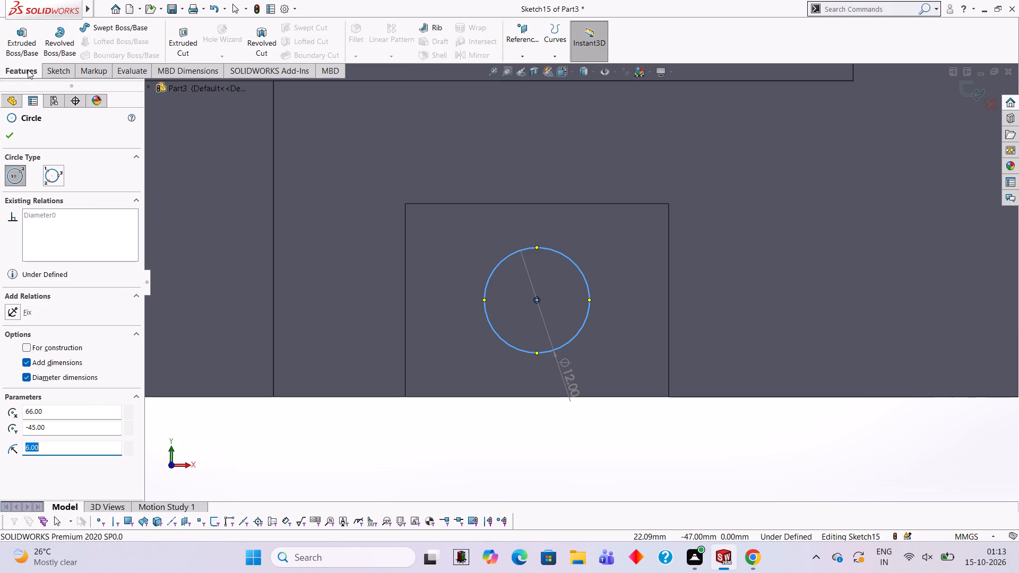
{"action": "left_click", "coordinate": [188, 47]}
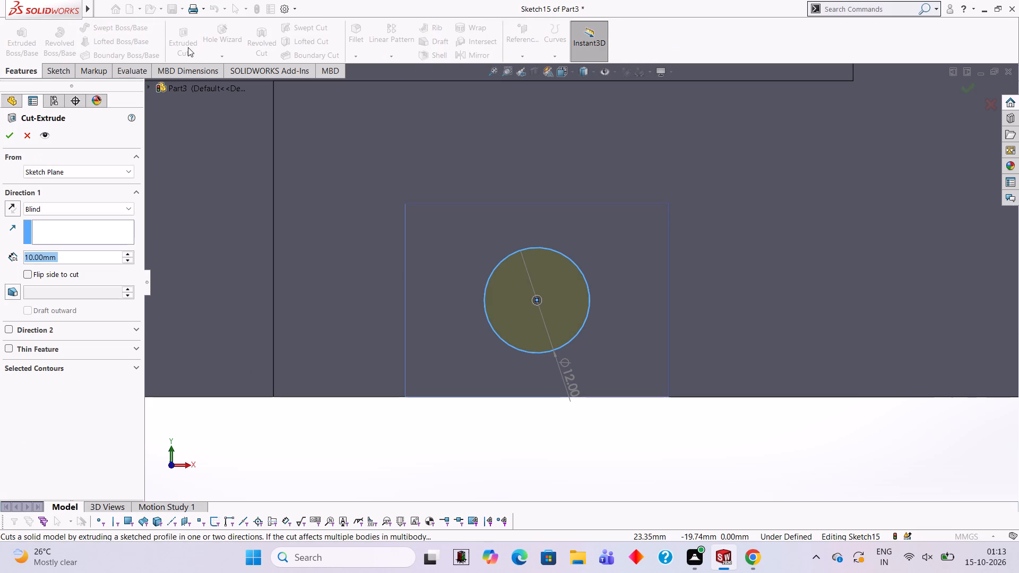
{"action": "middle_click_drag", "start_coordinate": [496, 454], "coordinate": [505, 296]}
{"action": "middle_click_drag", "start_coordinate": [511, 441], "coordinate": [517, 306]}
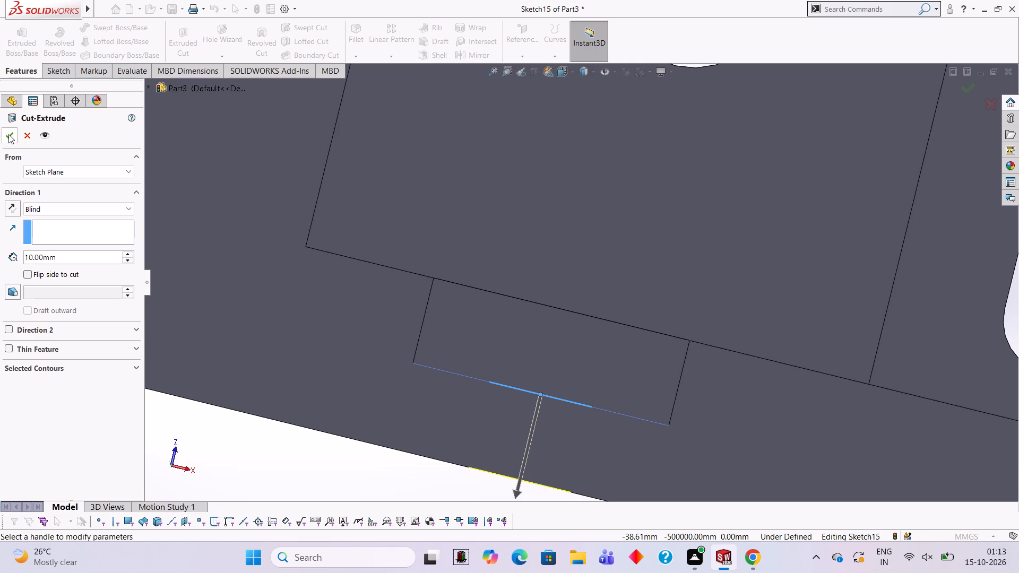
{"action": "left_click", "coordinate": [8, 134]}
Open a new sketch on the side face of the leg's projecting step, viewed face-on.
{"action": "scroll", "coordinate": [554, 356], "scroll_direction": "up", "scroll_amount": 2}
{"action": "middle_click_drag", "start_coordinate": [556, 269], "coordinate": [570, 421]}
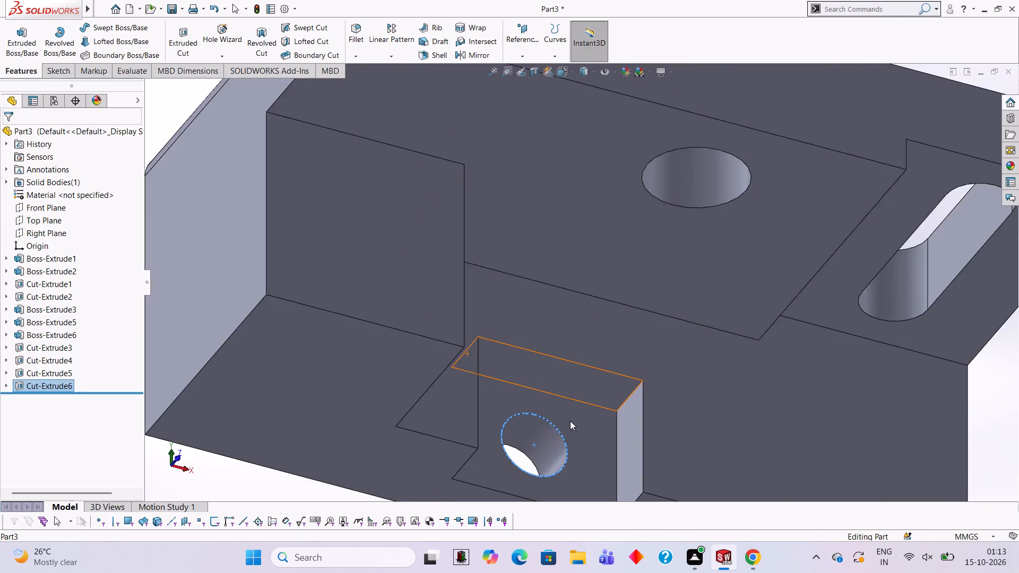
{"action": "scroll", "coordinate": [570, 421], "scroll_direction": "up", "scroll_amount": 4}
{"action": "middle_click_drag", "start_coordinate": [626, 362], "coordinate": [588, 353]}
{"action": "left_click", "coordinate": [886, 319]}
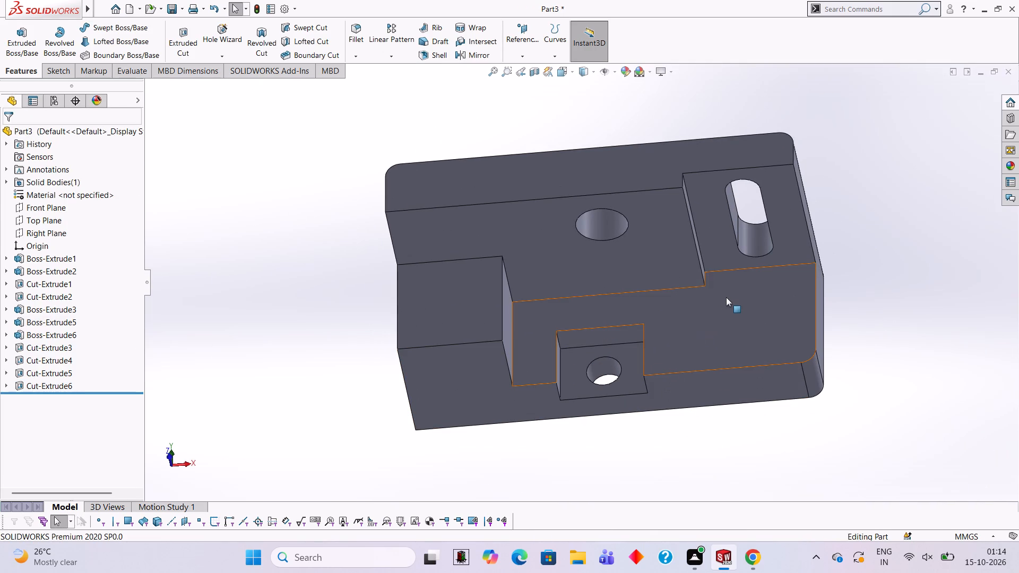
{"action": "middle_click_drag", "start_coordinate": [718, 259], "coordinate": [651, 354]}
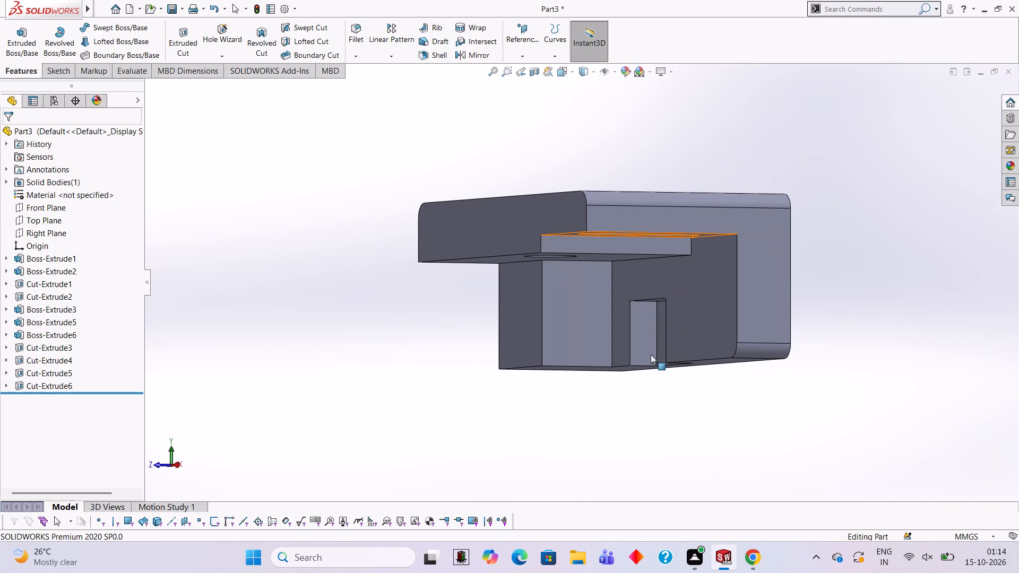
{"action": "left_click", "coordinate": [583, 326]}
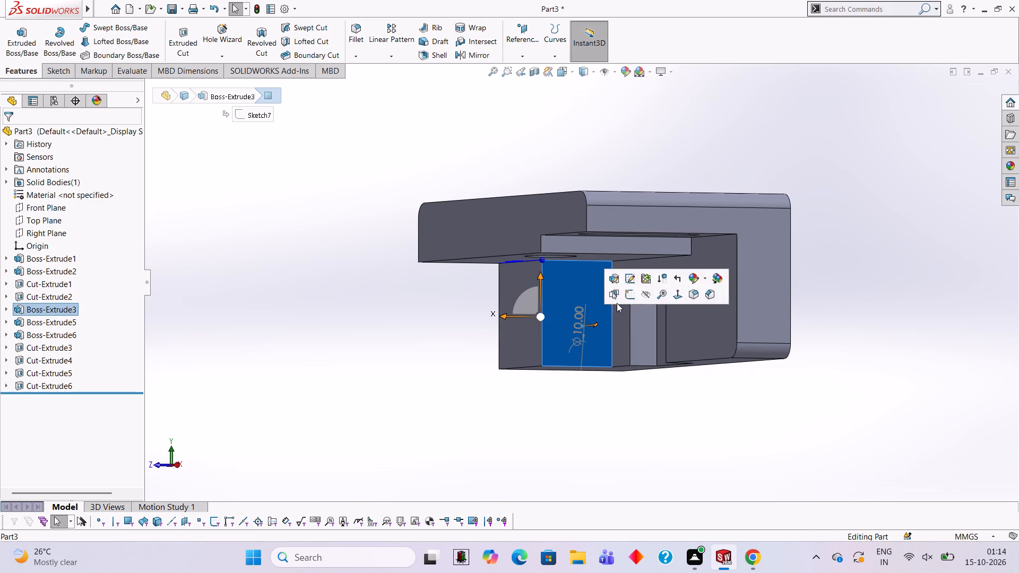
{"action": "left_click", "coordinate": [628, 297]}
{"action": "key", "text": "ctrl+8"}
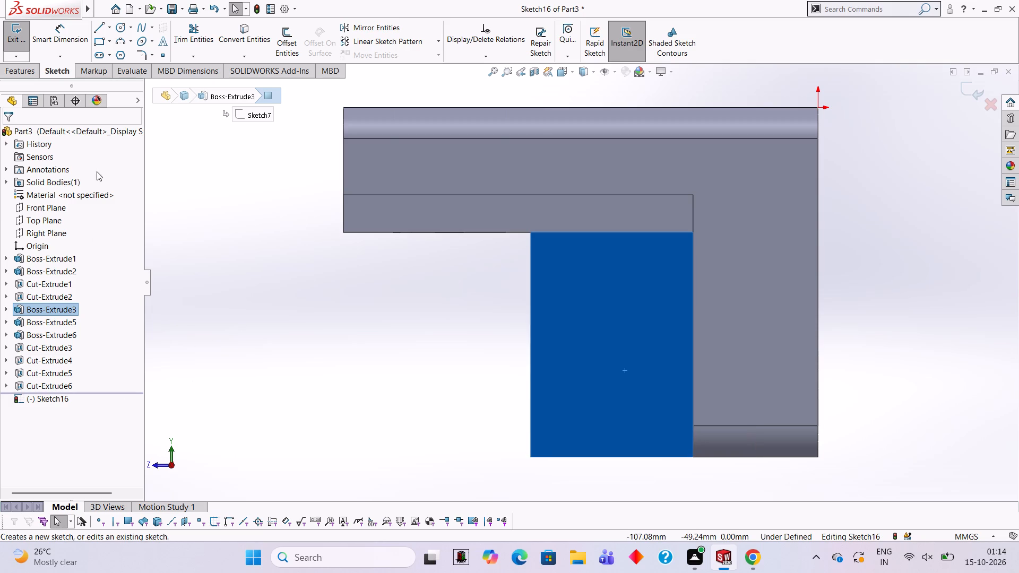
Sketch two vertical 9.5 mm guide lines inward from the middle of the step face's top and bottom edges.
{"action": "left_click", "coordinate": [102, 24]}
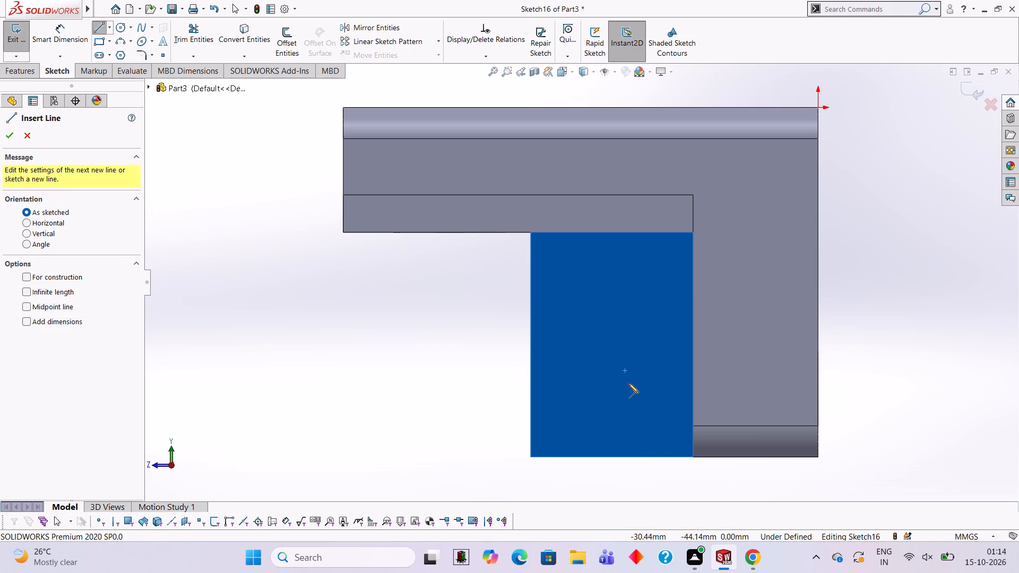
{"action": "left_click", "coordinate": [612, 231]}
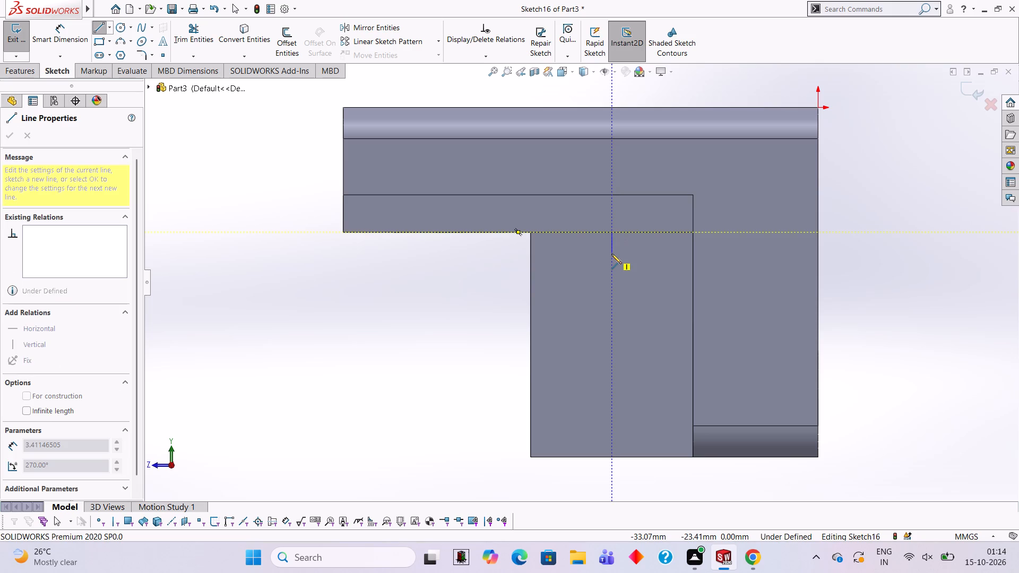
{"action": "type", "text": "9.5"}
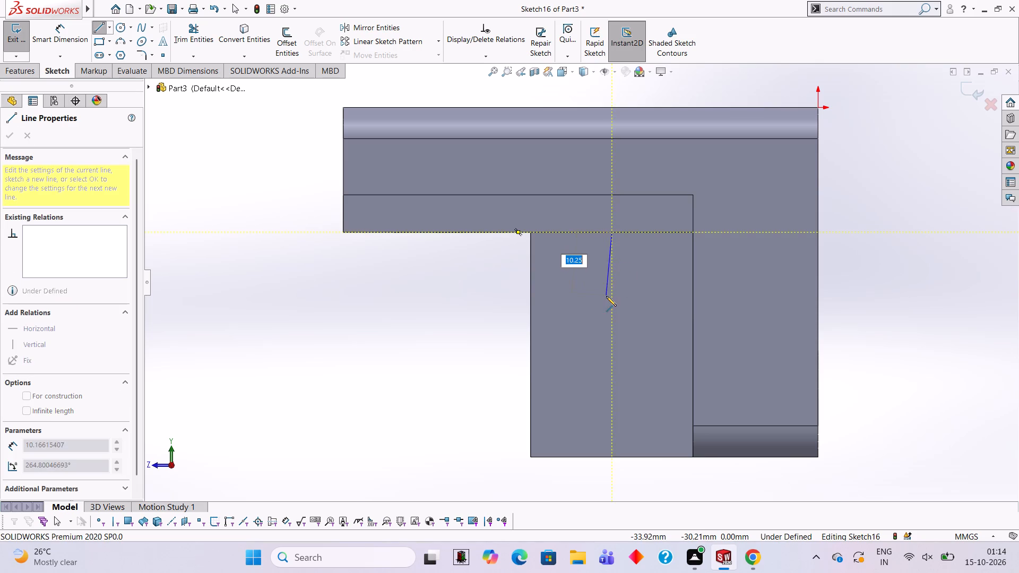
{"action": "type", "text": "9.5"}
{"action": "key", "text": "Return"}
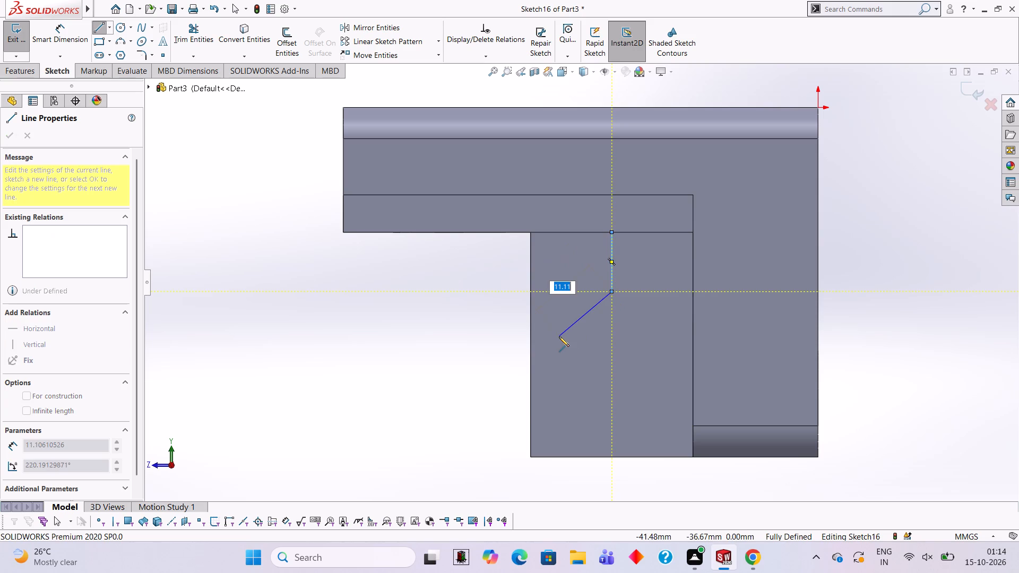
{"action": "key", "text": "Escape"}
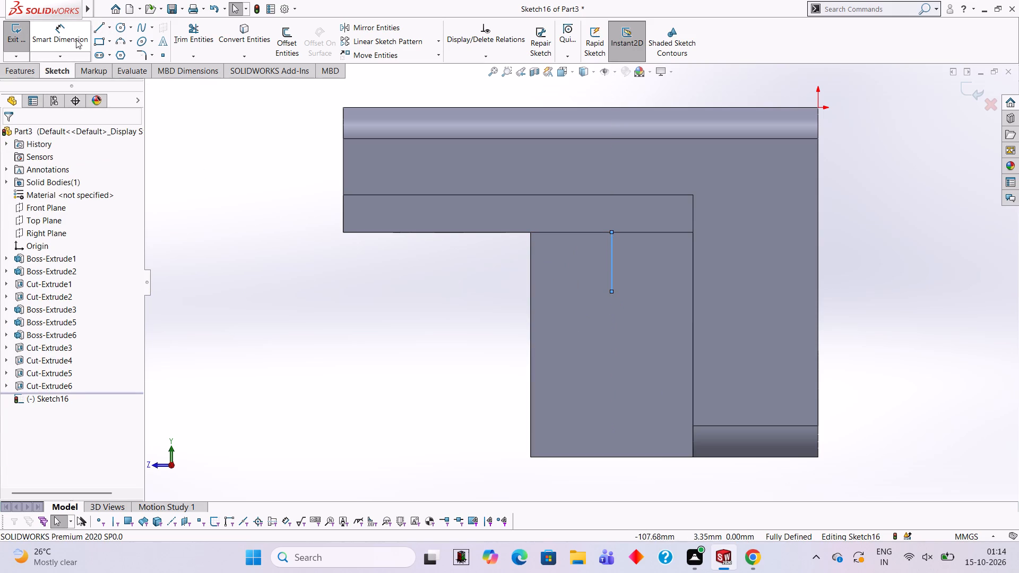
{"action": "left_click", "coordinate": [96, 28]}
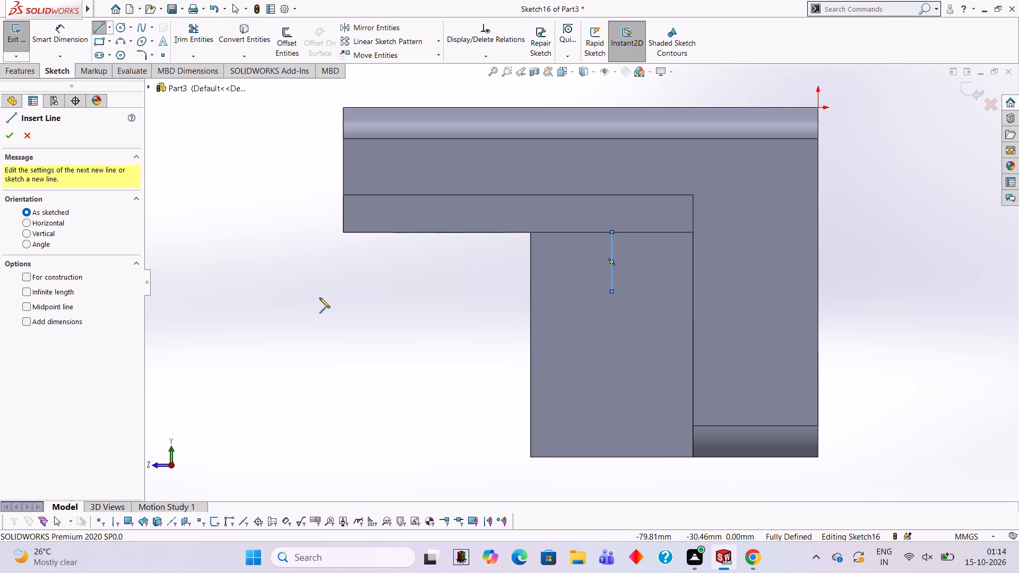
{"action": "left_click", "coordinate": [611, 457]}
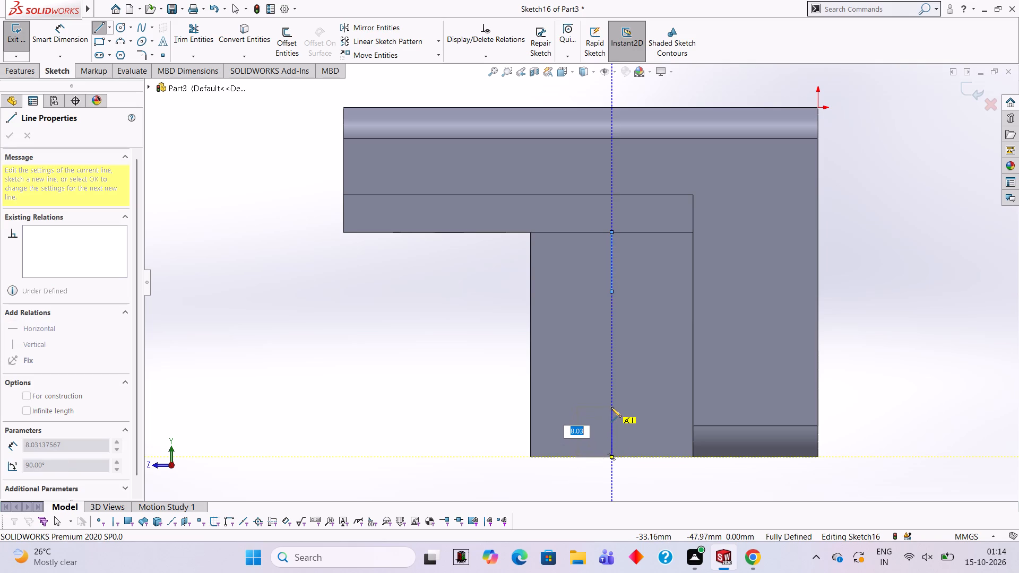
{"action": "type", "text": "9.5"}
{"action": "key", "text": "Return"}
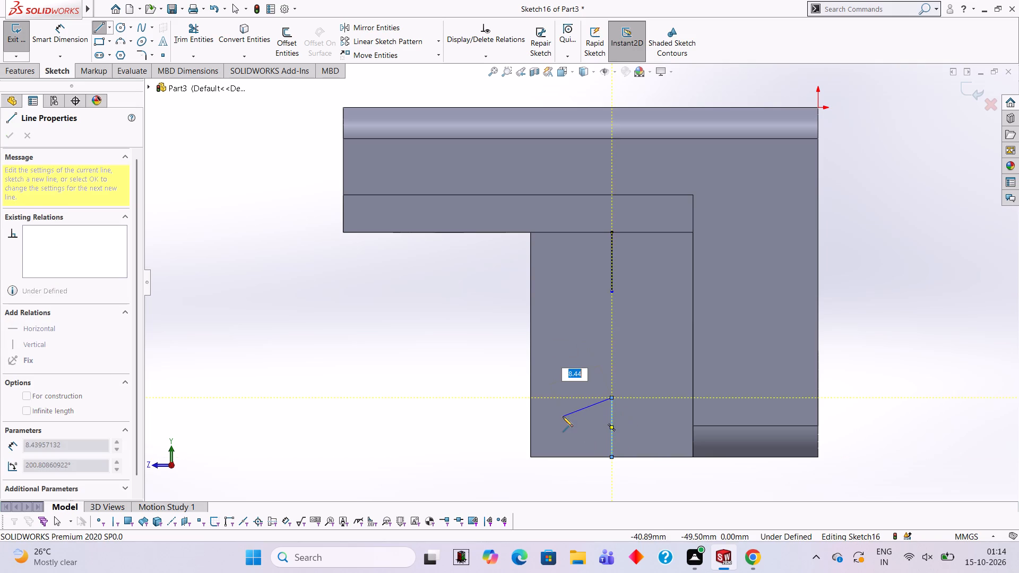
{"action": "key", "text": "Escape"}
{"action": "key", "text": "Escape"}
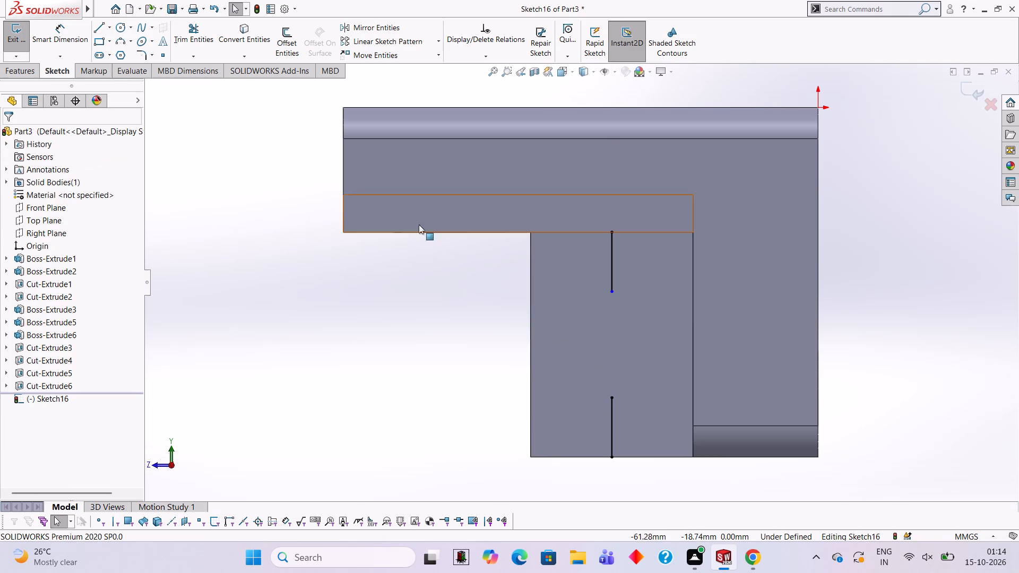
Sketch two 12 mm diameter circles centred on the inner ends of the two guide lines.
{"action": "left_click", "coordinate": [120, 28]}
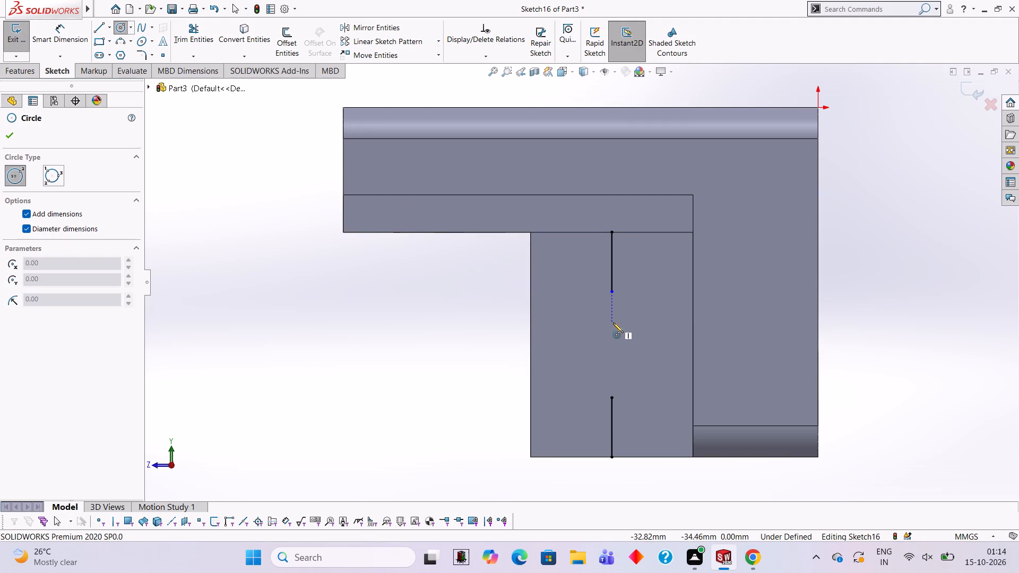
{"action": "left_click", "coordinate": [611, 291]}
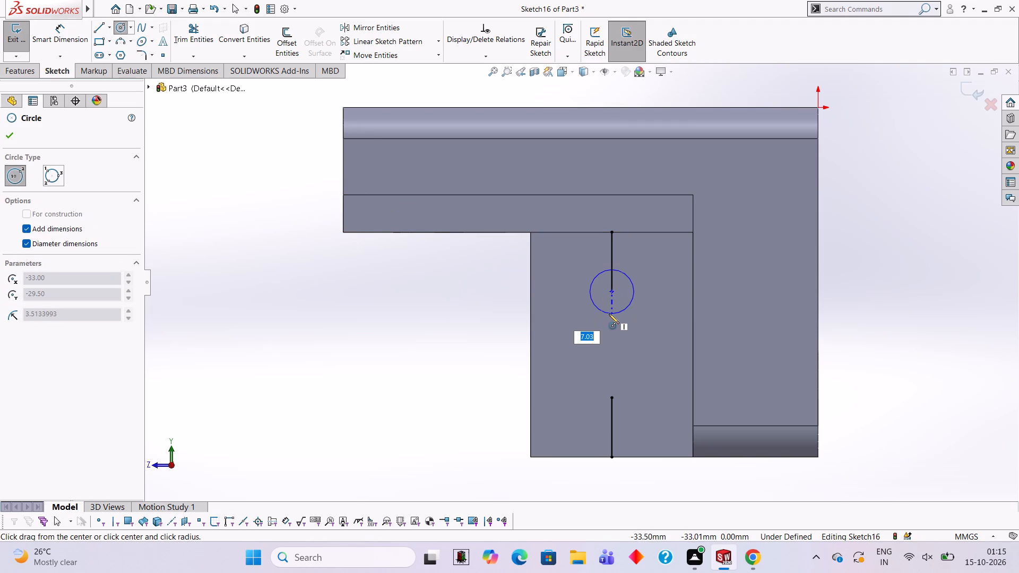
{"action": "type", "text": "12"}
{"action": "key", "text": "Return"}
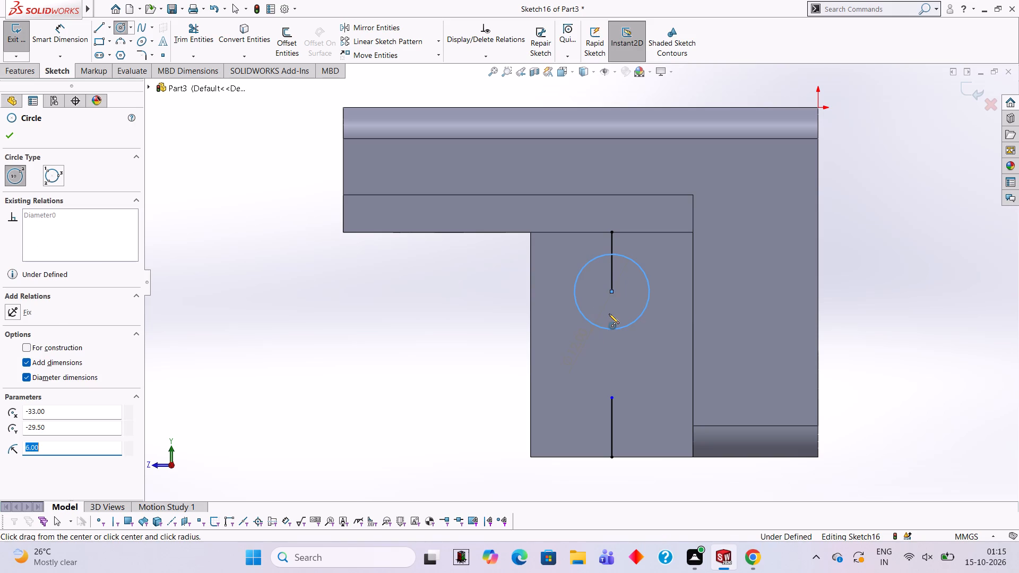
{"action": "left_click", "coordinate": [611, 396]}
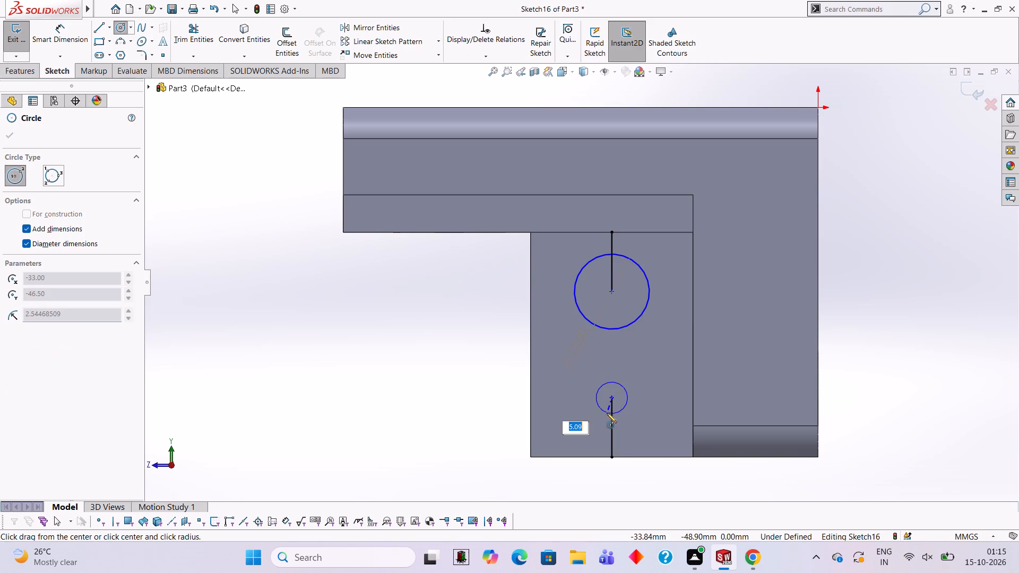
{"action": "type", "text": "12"}
{"action": "key", "text": "Return"}
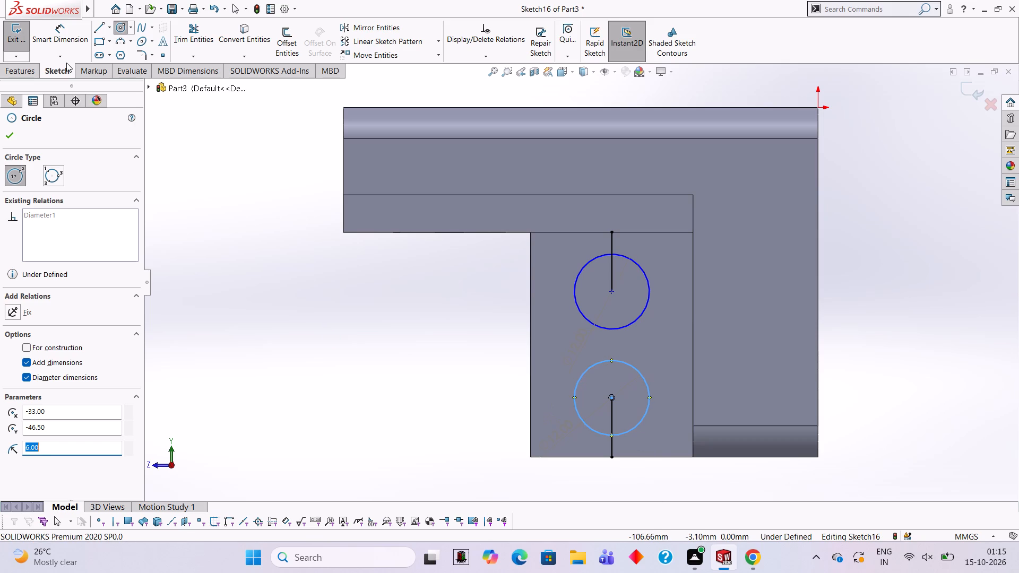
Join the two circles with vertical lines between their outermost side points on both sides.
{"action": "left_click", "coordinate": [98, 27]}
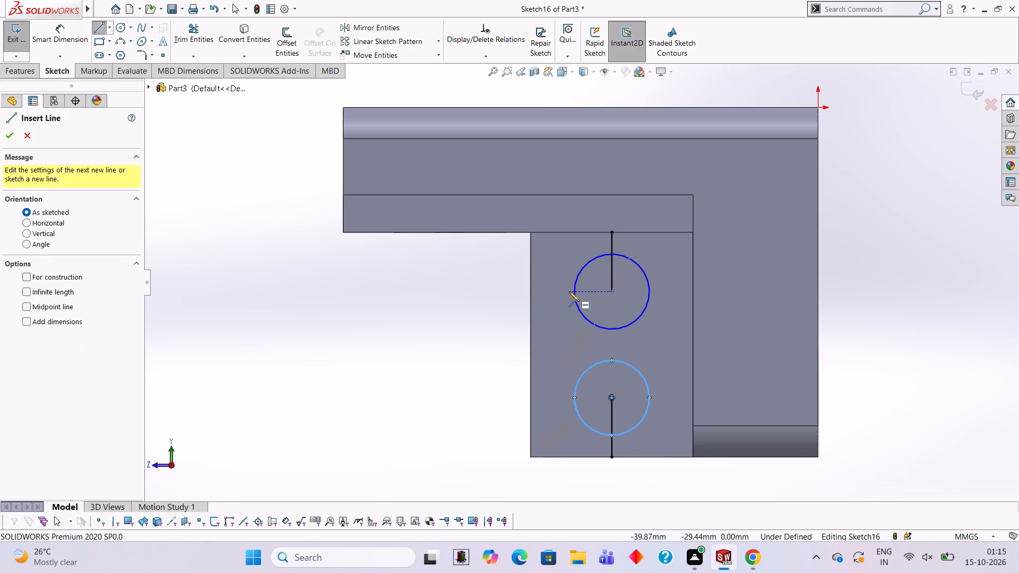
{"action": "left_click", "coordinate": [573, 292]}
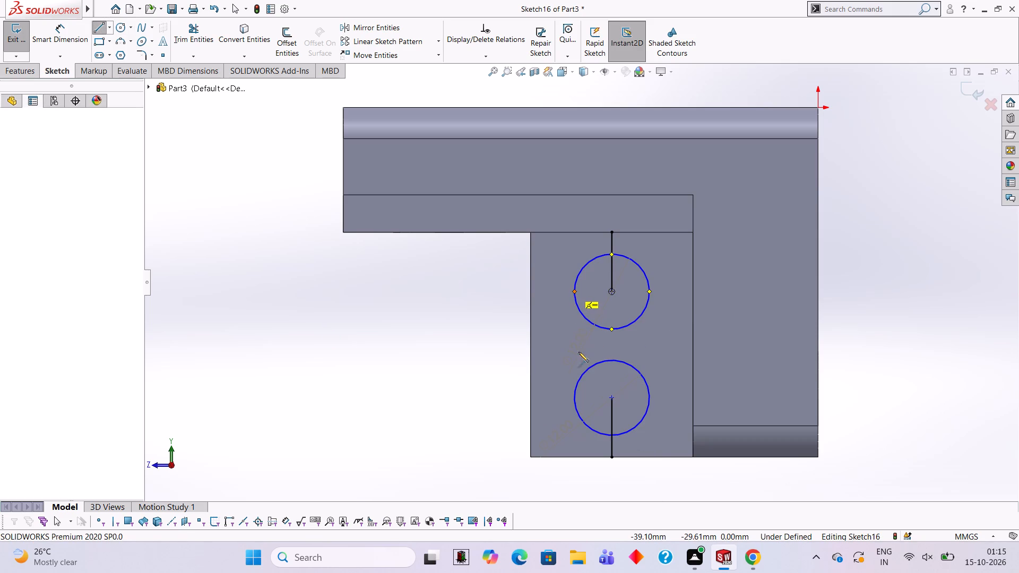
{"action": "left_click", "coordinate": [574, 400]}
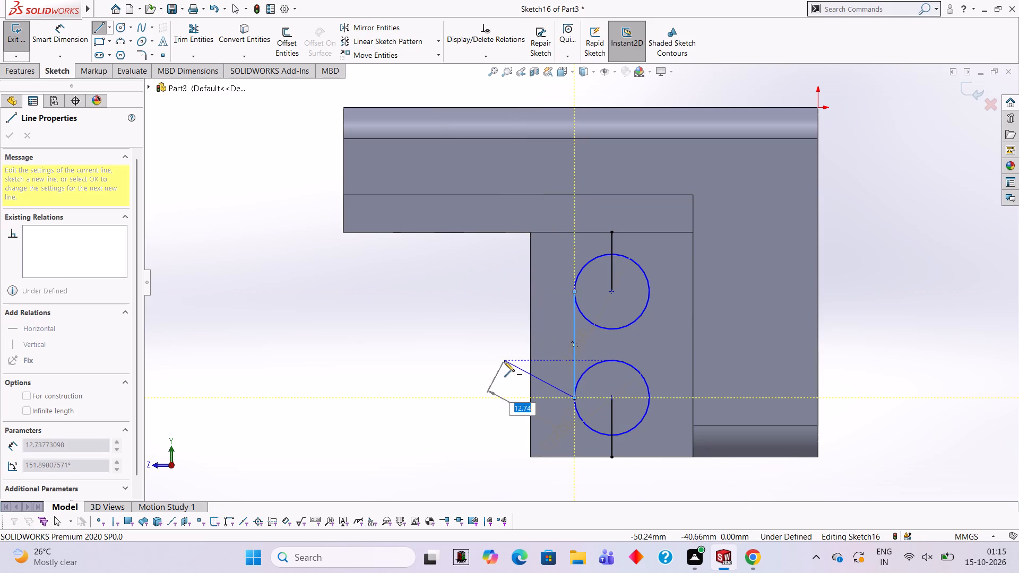
{"action": "key", "text": "Escape"}
{"action": "key", "text": "Escape"}
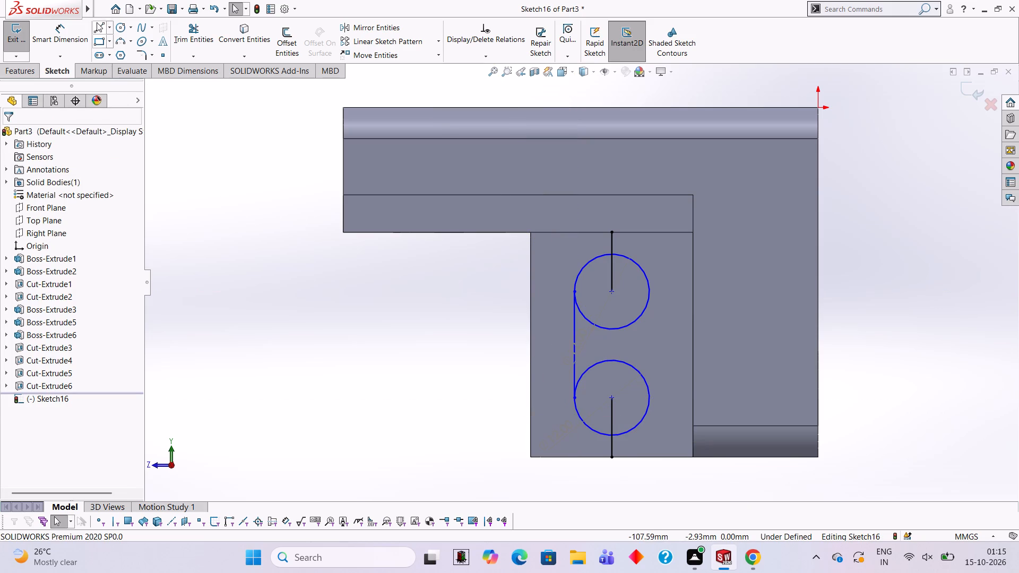
{"action": "left_click", "coordinate": [97, 15]}
{"action": "left_click", "coordinate": [97, 21]}
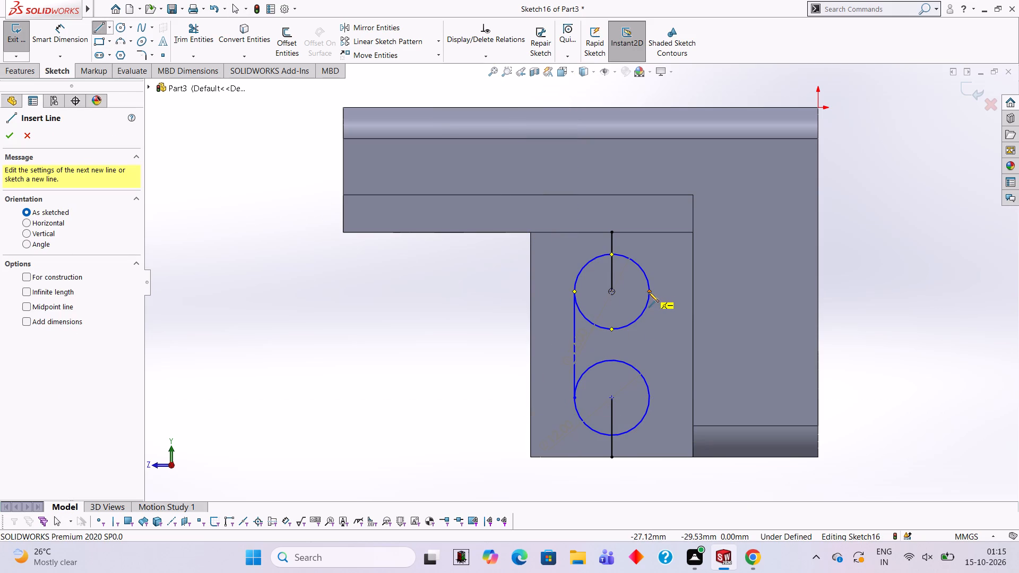
{"action": "left_click", "coordinate": [649, 291]}
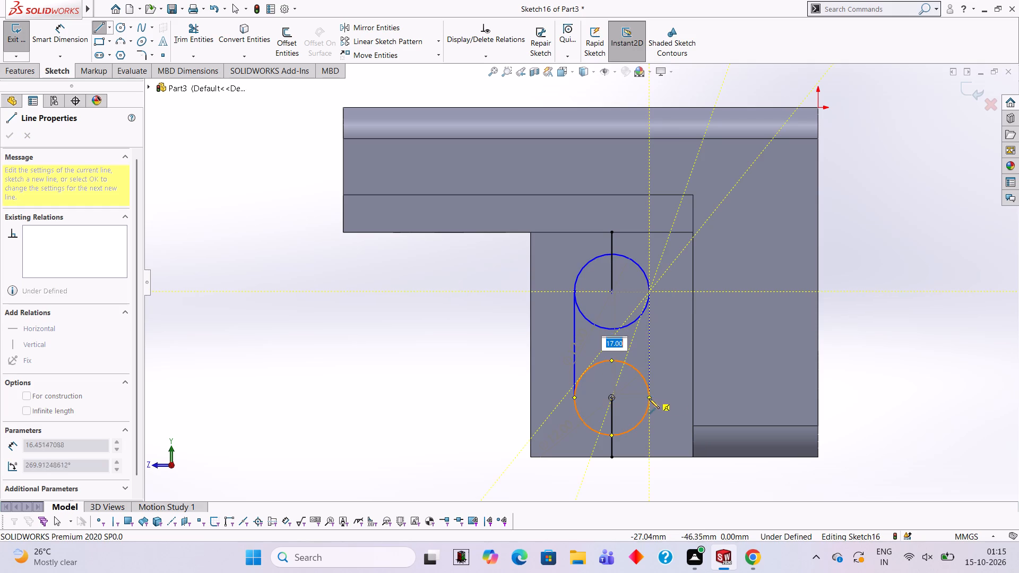
{"action": "left_click", "coordinate": [649, 398]}
{"action": "key", "text": "Escape"}
{"action": "key", "text": "Escape"}
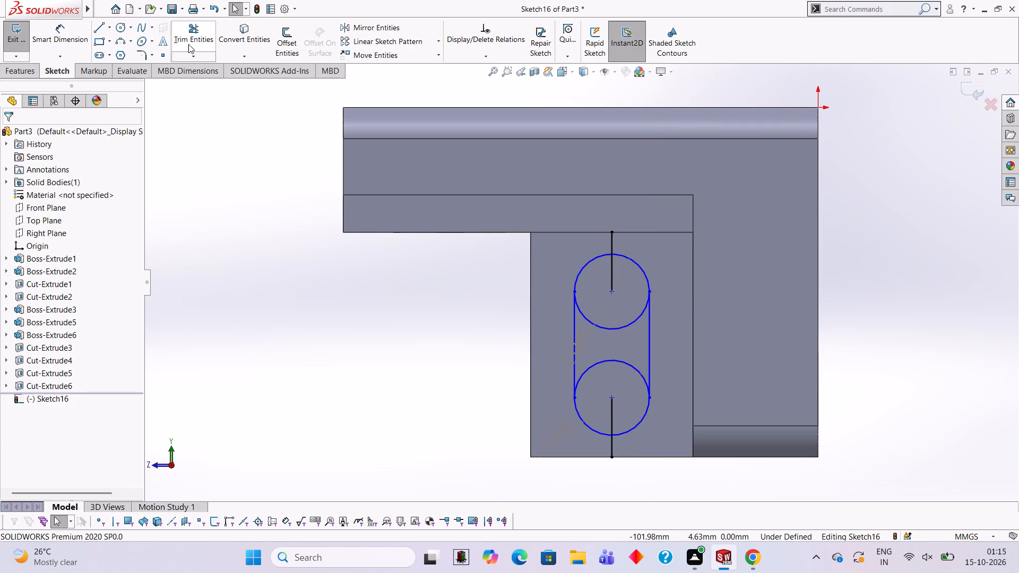
Trim away both guide lines and the circles' inner arcs, leaving a closed vertical slot outline.
{"action": "left_click", "coordinate": [188, 39]}
{"action": "left_click", "coordinate": [610, 244]}
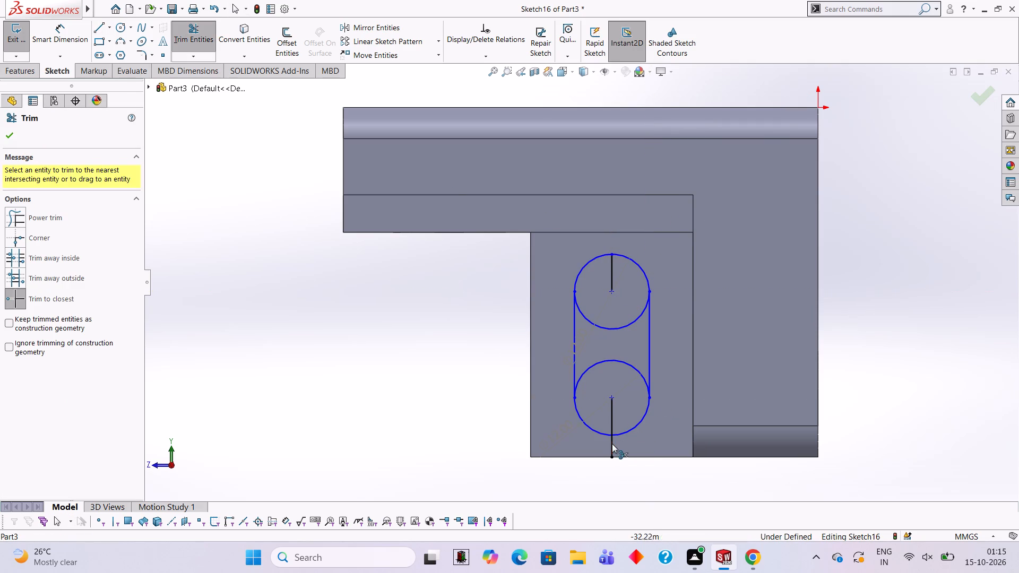
{"action": "left_click", "coordinate": [612, 444]}
{"action": "left_click", "coordinate": [609, 418]}
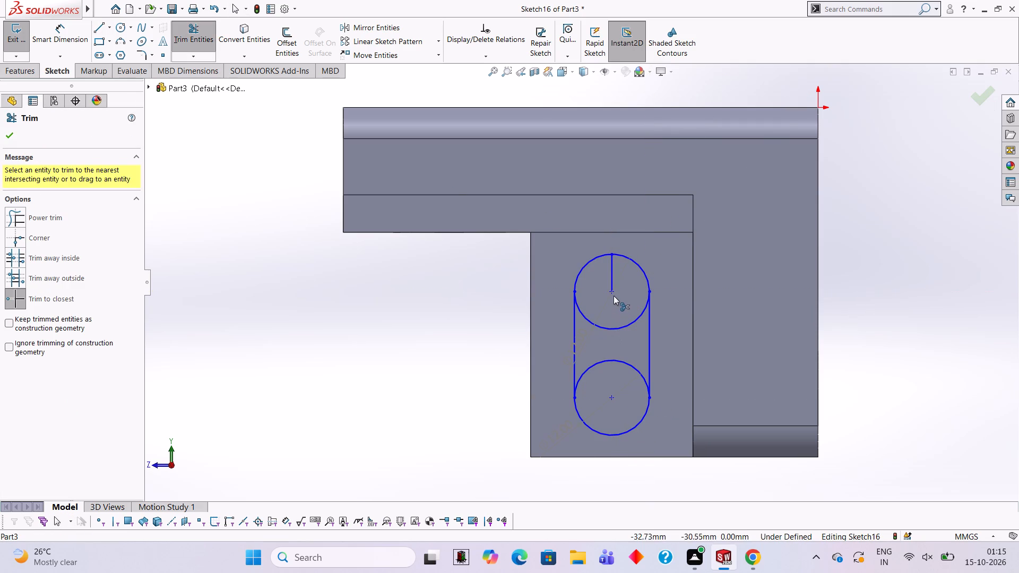
{"action": "left_click", "coordinate": [611, 283]}
{"action": "left_click", "coordinate": [614, 328]}
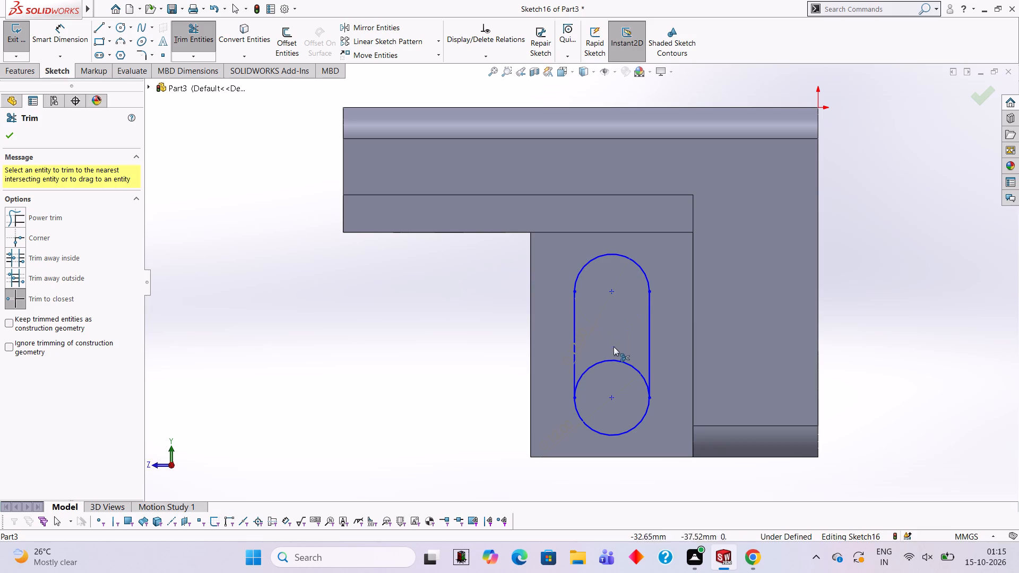
{"action": "left_click", "coordinate": [606, 359]}
{"action": "key", "text": "Escape"}
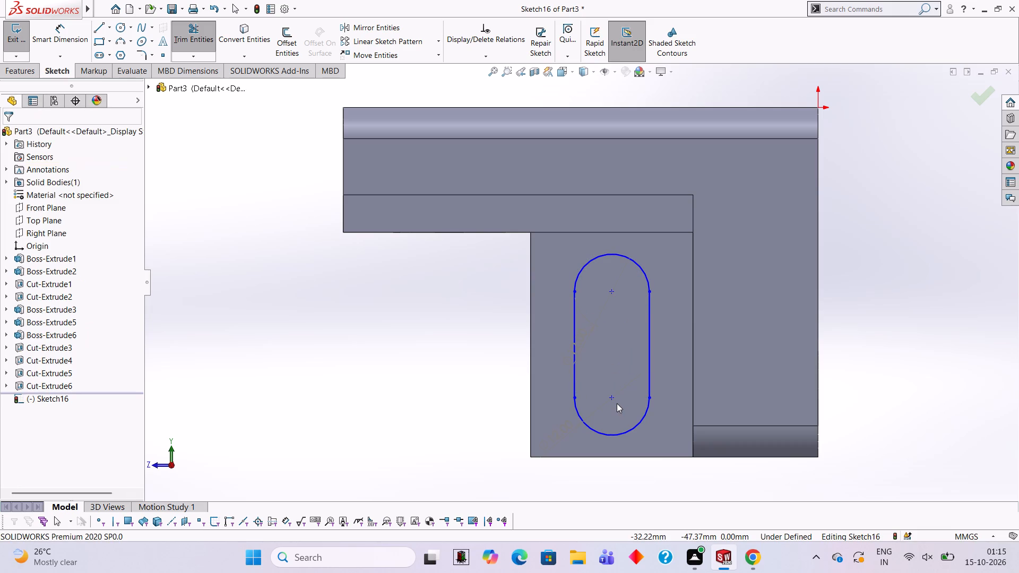
Dimension the vertical distance between the end points of the slot's straight side farther from the main leg.
{"action": "left_click", "coordinate": [87, 37]}
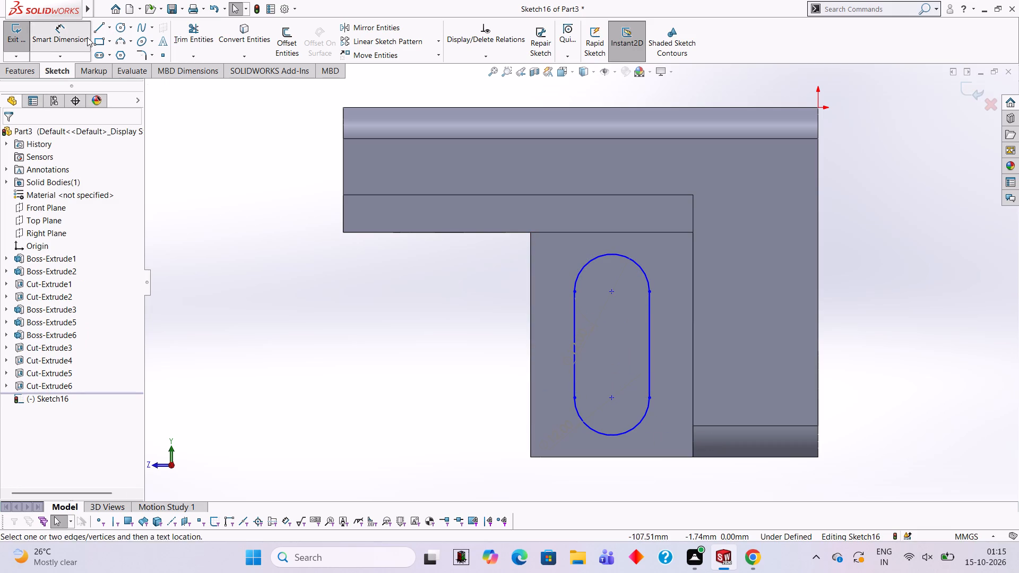
{"action": "left_click", "coordinate": [573, 289]}
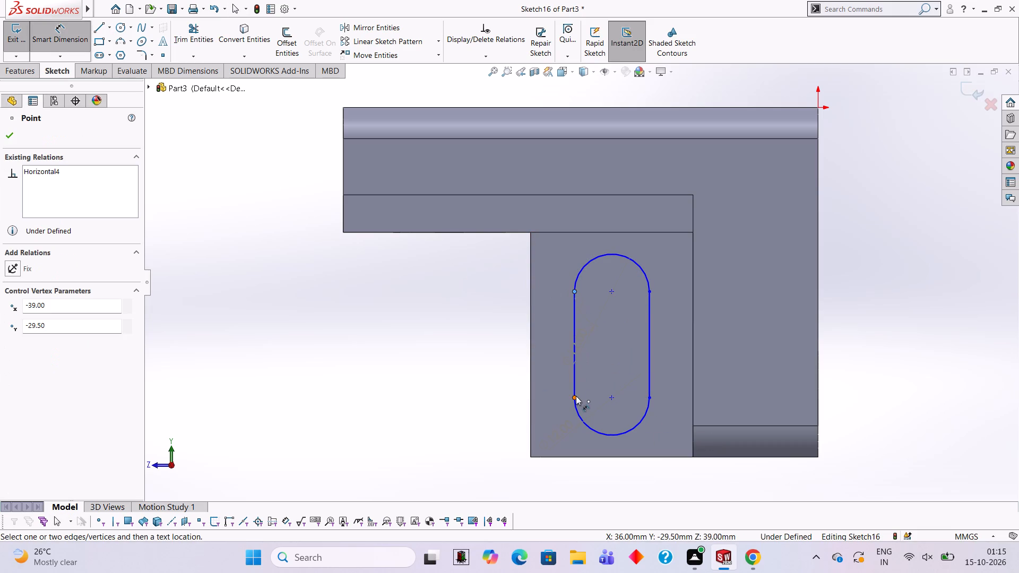
{"action": "left_click", "coordinate": [573, 396]}
{"action": "left_click", "coordinate": [490, 333]}
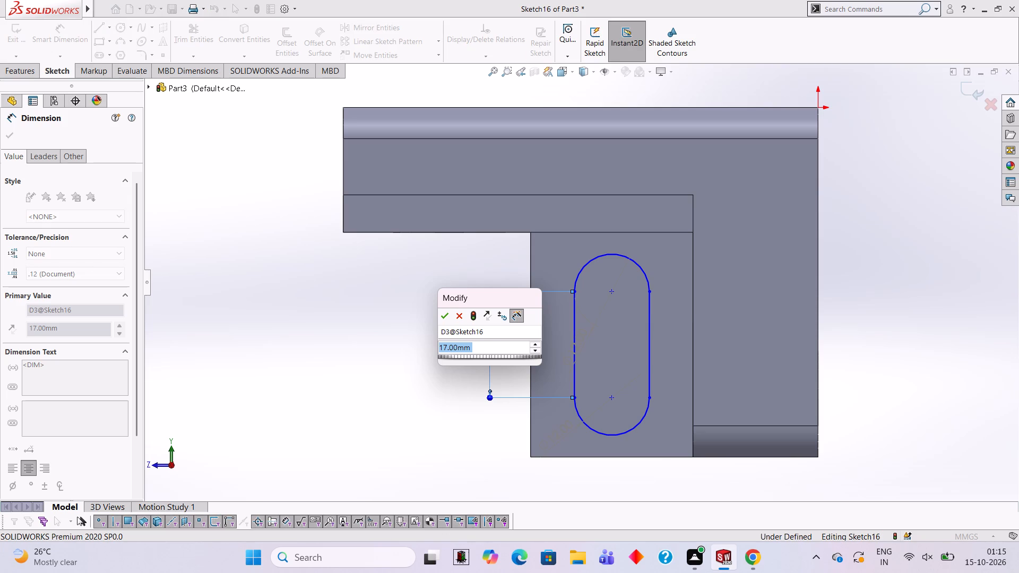
{"action": "key", "text": "Escape"}
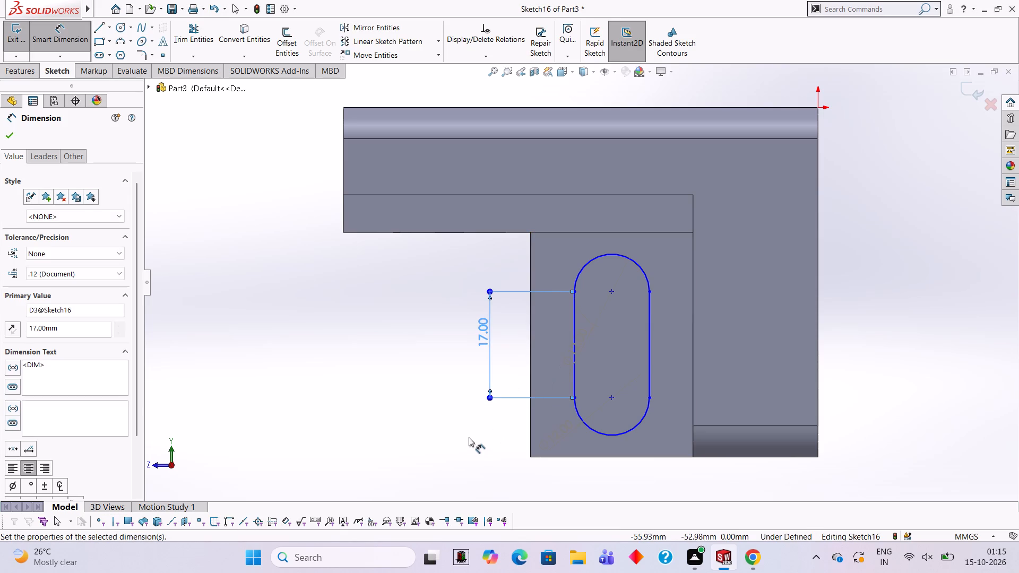
Cut-extrude the vertical slot profile blind to a depth of 36 mm through the leg's projecting step.
{"action": "left_click", "coordinate": [24, 76]}
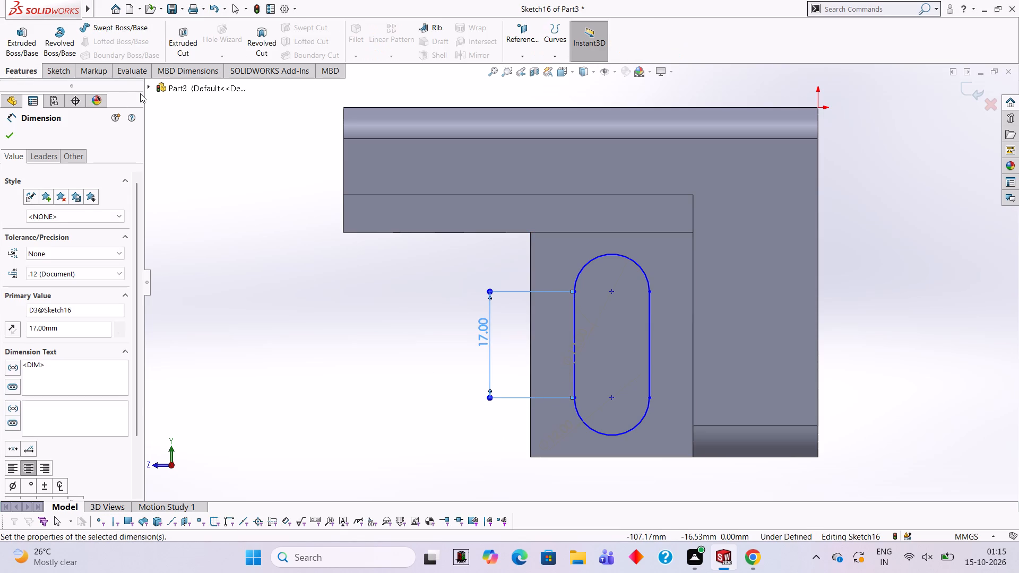
{"action": "left_click", "coordinate": [183, 48]}
{"action": "middle_click_drag", "start_coordinate": [338, 297], "coordinate": [403, 319]}
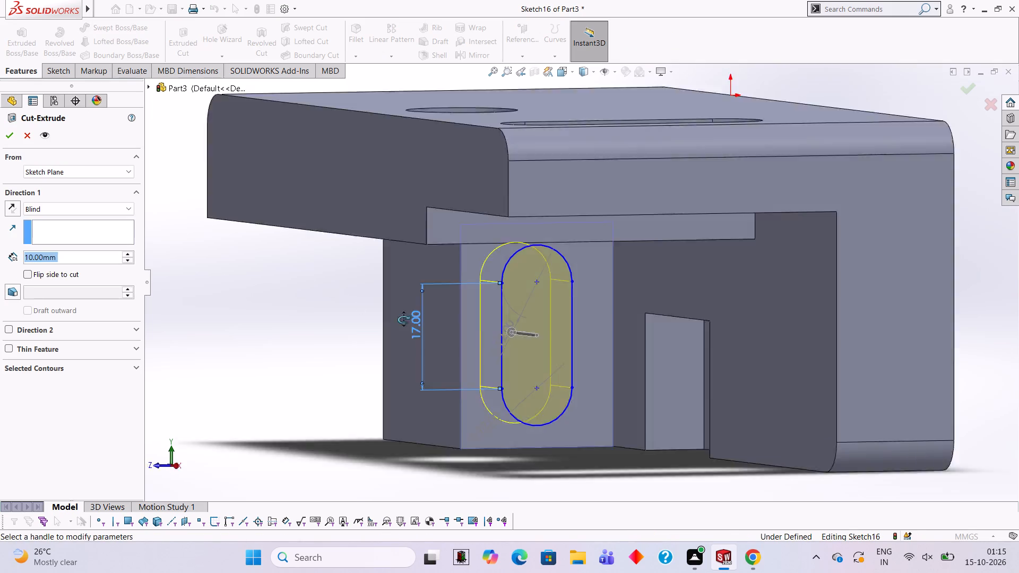
{"action": "middle_click_drag", "start_coordinate": [403, 319], "coordinate": [440, 332]}
{"action": "left_click", "coordinate": [102, 254]}
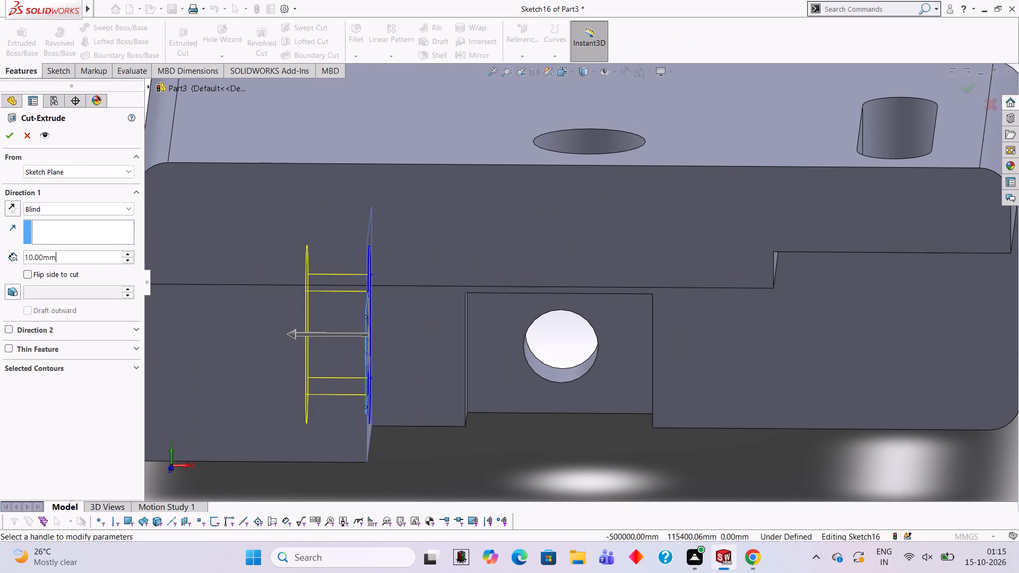
{"action": "key", "text": "BackSpace"}
{"action": "key", "text": "BackSpace"}
{"action": "key", "text": "BackSpace"}
{"action": "key", "text": "BackSpace"}
{"action": "key", "text": "BackSpace"}
{"action": "key", "text": "BackSpace"}
{"action": "key", "text": "BackSpace"}
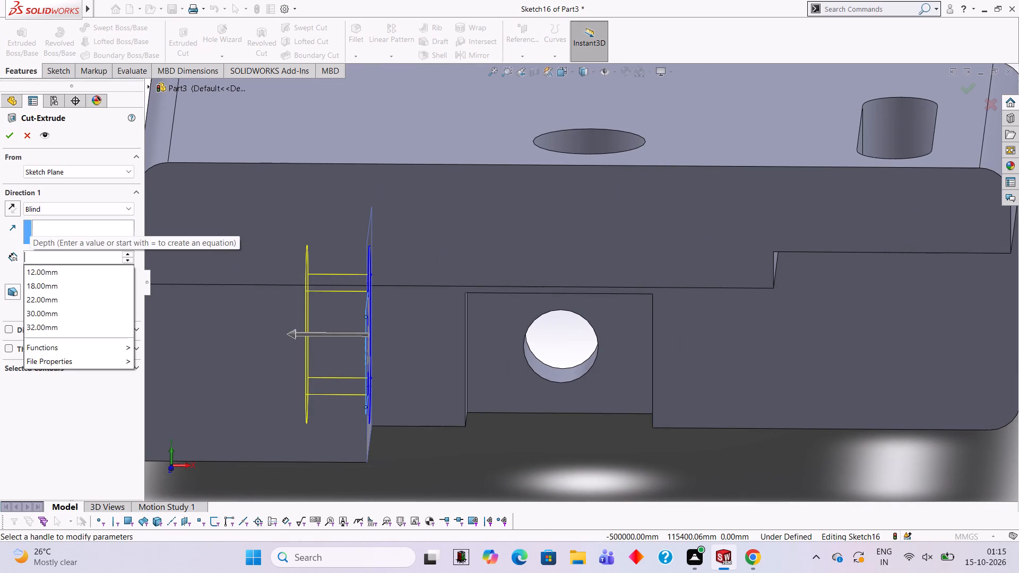
{"action": "type", "text": "36"}
{"action": "key", "text": "Return"}
{"action": "scroll", "coordinate": [330, 238], "scroll_direction": "up", "scroll_amount": 2}
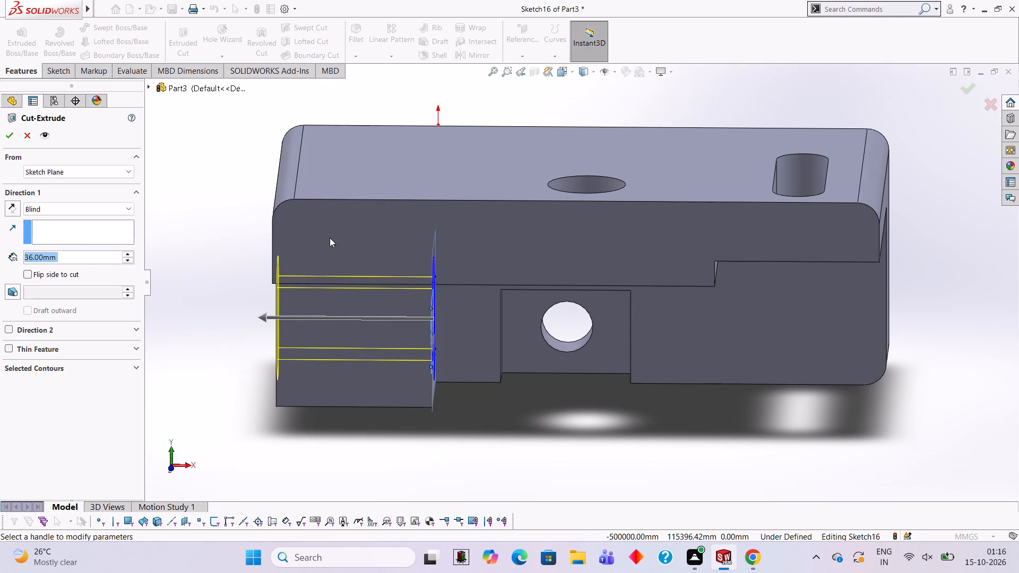
{"action": "left_click", "coordinate": [15, 139]}
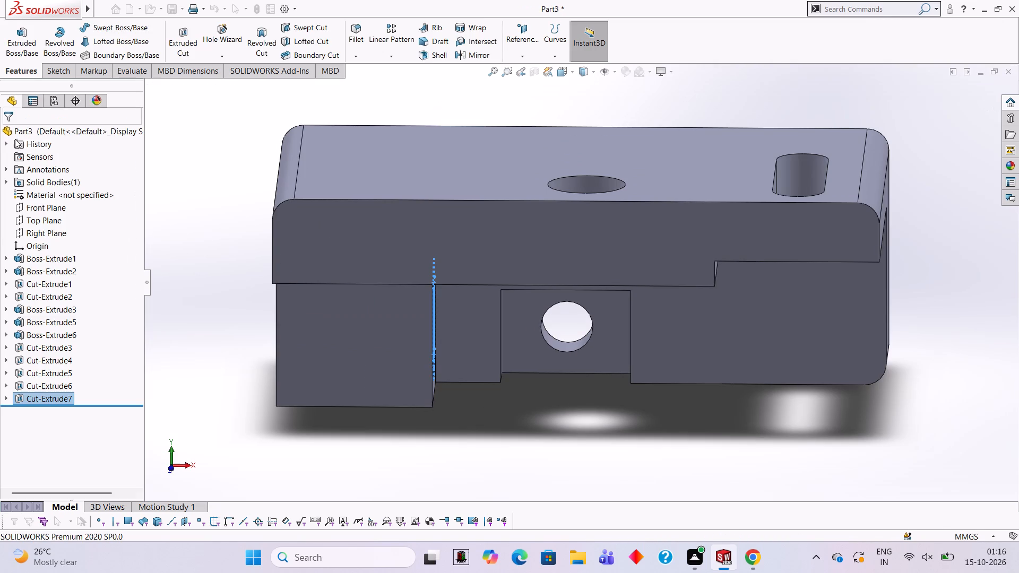
Examine the finished part from above, below and the sides, including its slots, holes, notch and recess.
{"action": "left_click", "coordinate": [228, 222]}
{"action": "scroll", "coordinate": [228, 222], "scroll_direction": "up", "scroll_amount": 1}
{"action": "middle_click_drag", "start_coordinate": [228, 222], "coordinate": [266, 245]}
{"action": "scroll", "coordinate": [520, 323], "scroll_direction": "up", "scroll_amount": 3}
{"action": "middle_click_drag", "start_coordinate": [631, 372], "coordinate": [600, 364]}
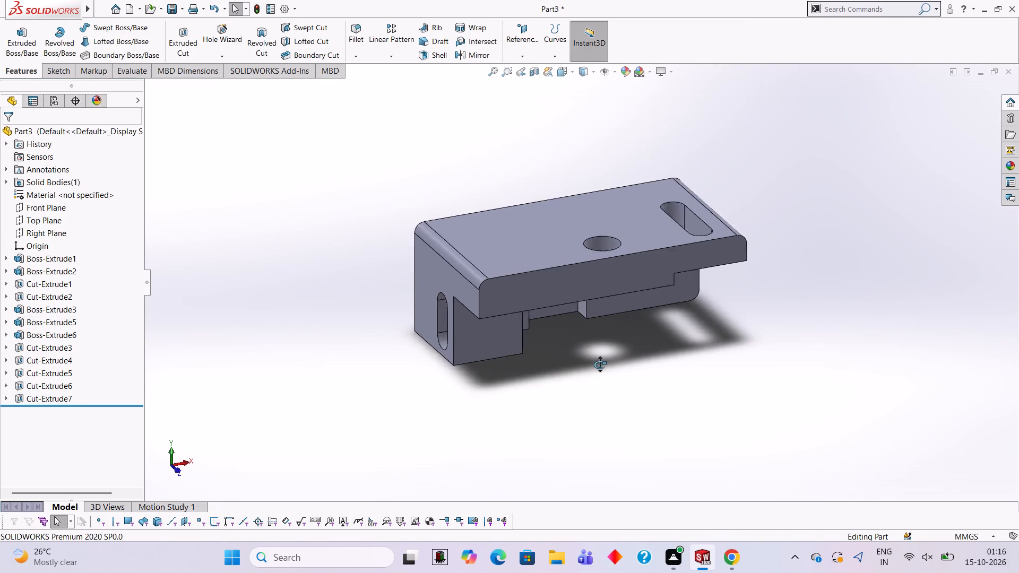
{"action": "middle_click_drag", "start_coordinate": [600, 364], "coordinate": [517, 254]}
{"action": "scroll", "coordinate": [744, 332], "scroll_direction": "up", "scroll_amount": 2}
{"action": "middle_click_drag", "start_coordinate": [767, 355], "coordinate": [812, 426]}
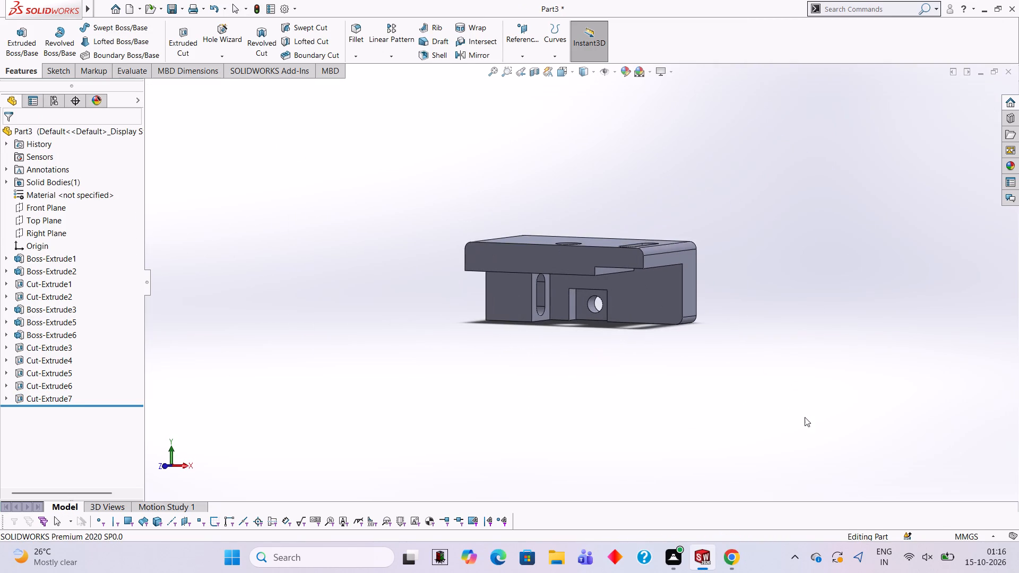
{"action": "scroll", "coordinate": [604, 325], "scroll_direction": "up", "scroll_amount": 2}
{"action": "scroll", "coordinate": [595, 401], "scroll_direction": "down", "scroll_amount": 6}
{"action": "scroll", "coordinate": [624, 255], "scroll_direction": "up", "scroll_amount": 3}
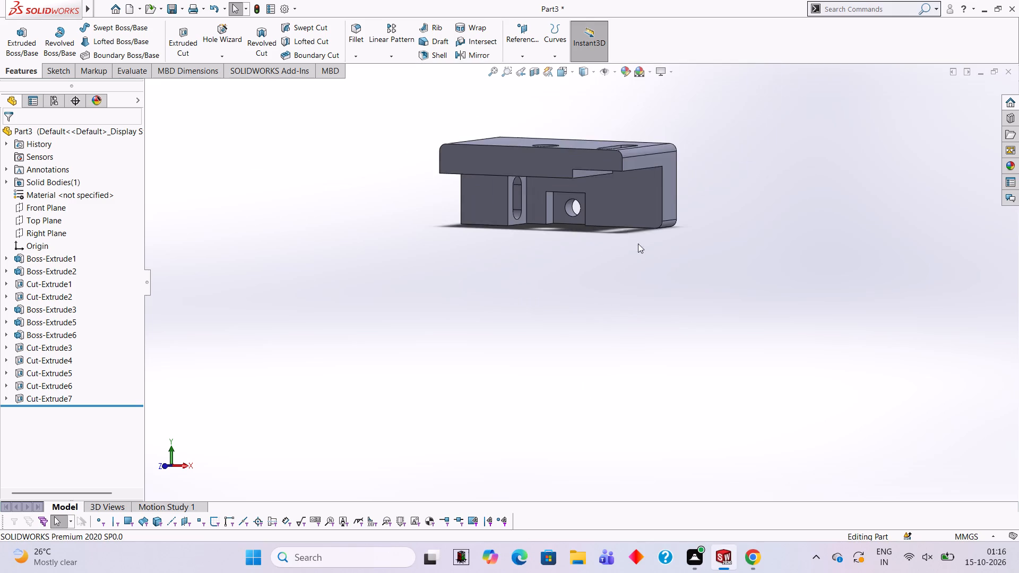
{"action": "scroll", "coordinate": [638, 244], "scroll_direction": "up", "scroll_amount": 2}
{"action": "middle_click_drag", "start_coordinate": [632, 311], "coordinate": [625, 192]}
{"action": "scroll", "coordinate": [641, 288], "scroll_direction": "up", "scroll_amount": 1}
{"action": "middle_click_drag", "start_coordinate": [641, 288], "coordinate": [652, 250]}
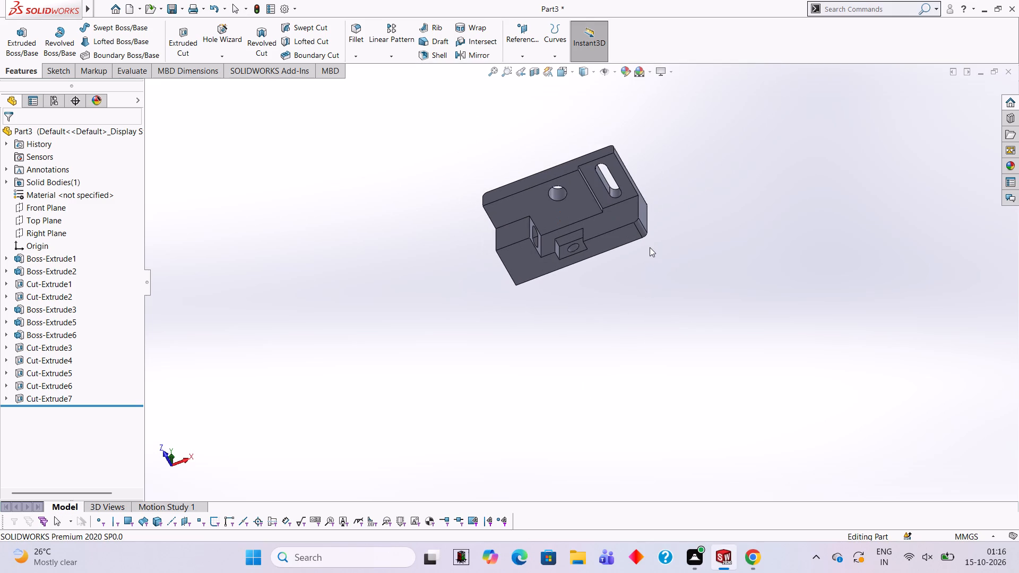
{"action": "scroll", "coordinate": [617, 251], "scroll_direction": "up", "scroll_amount": 1}
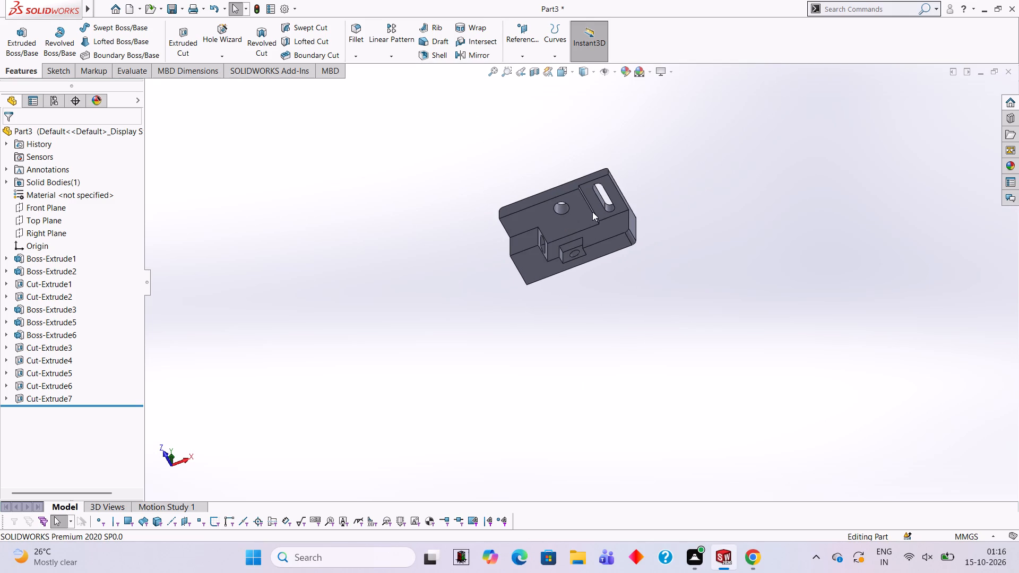
{"action": "middle_click_drag", "start_coordinate": [603, 221], "coordinate": [608, 270]}
{"action": "scroll", "coordinate": [563, 216], "scroll_direction": "down", "scroll_amount": 7}
{"action": "middle_click_drag", "start_coordinate": [715, 343], "coordinate": [711, 309]}
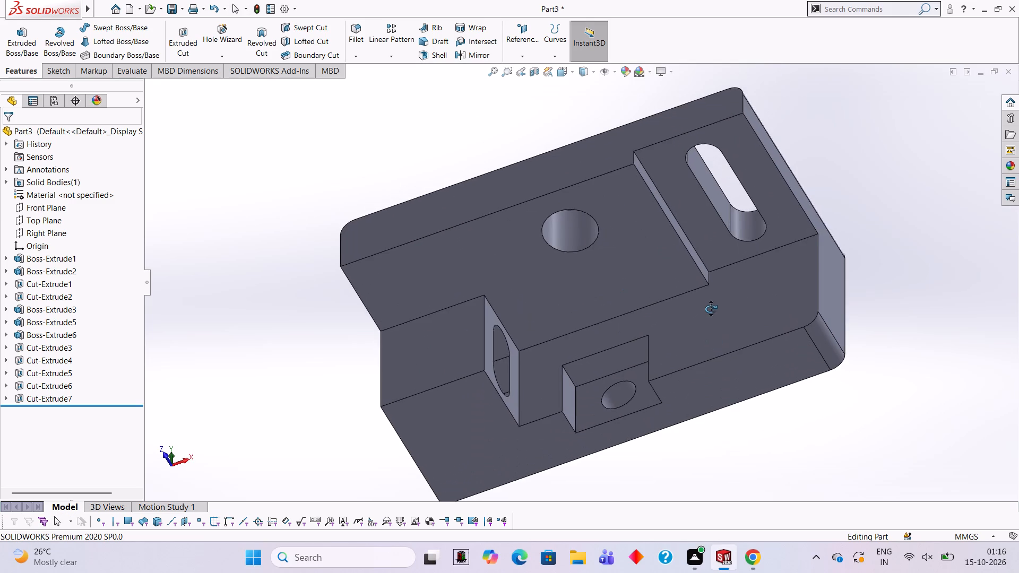
{"action": "middle_click_drag", "start_coordinate": [711, 309], "coordinate": [713, 302]}
{"action": "scroll", "coordinate": [702, 291], "scroll_direction": "down", "scroll_amount": 2}
{"action": "scroll", "coordinate": [675, 291], "scroll_direction": "up", "scroll_amount": 2}
{"action": "middle_click_drag", "start_coordinate": [594, 288], "coordinate": [604, 300]}
{"action": "scroll", "coordinate": [599, 291], "scroll_direction": "down", "scroll_amount": 3}
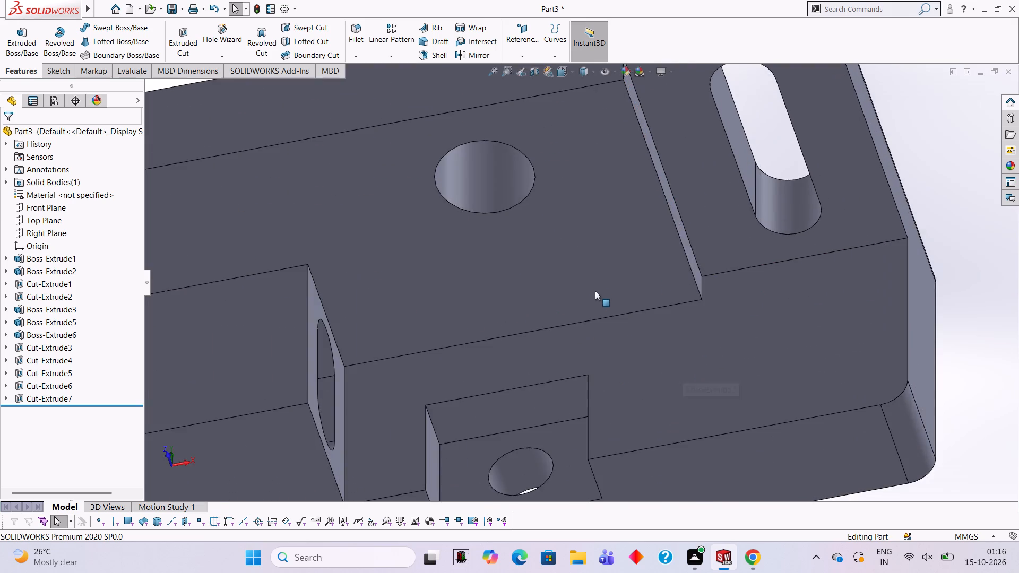
{"action": "middle_click", "coordinate": [595, 290]}
{"action": "scroll", "coordinate": [595, 291], "scroll_direction": "up", "scroll_amount": 4}
{"action": "middle_click_drag", "start_coordinate": [592, 279], "coordinate": [560, 349]}
{"action": "scroll", "coordinate": [558, 344], "scroll_direction": "up", "scroll_amount": 1}
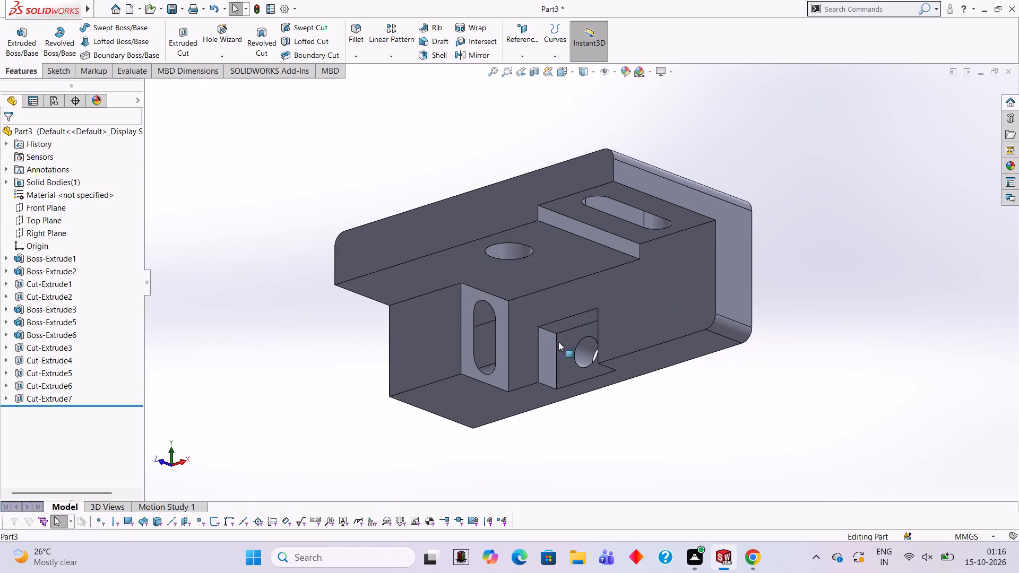
{"action": "scroll", "coordinate": [558, 342], "scroll_direction": "up", "scroll_amount": 1}
{"action": "middle_click_drag", "start_coordinate": [605, 286], "coordinate": [624, 318]}
{"action": "scroll", "coordinate": [556, 293], "scroll_direction": "up", "scroll_amount": 2}
{"action": "scroll", "coordinate": [547, 284], "scroll_direction": "down", "scroll_amount": 6}
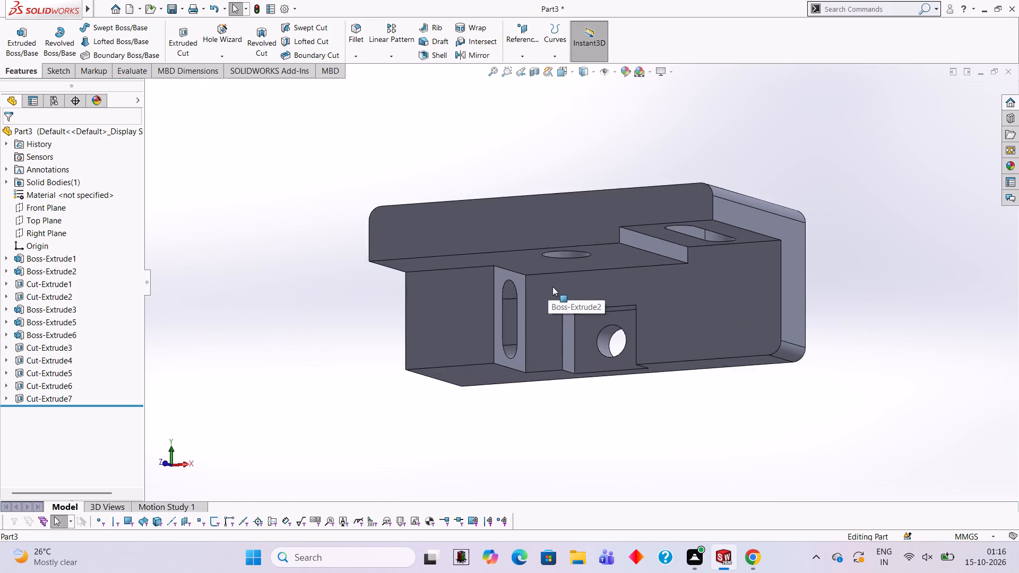
{"action": "scroll", "coordinate": [552, 286], "scroll_direction": "down", "scroll_amount": 2}
{"action": "scroll", "coordinate": [652, 341], "scroll_direction": "up", "scroll_amount": 3}
{"action": "middle_click_drag", "start_coordinate": [657, 379], "coordinate": [655, 283]}
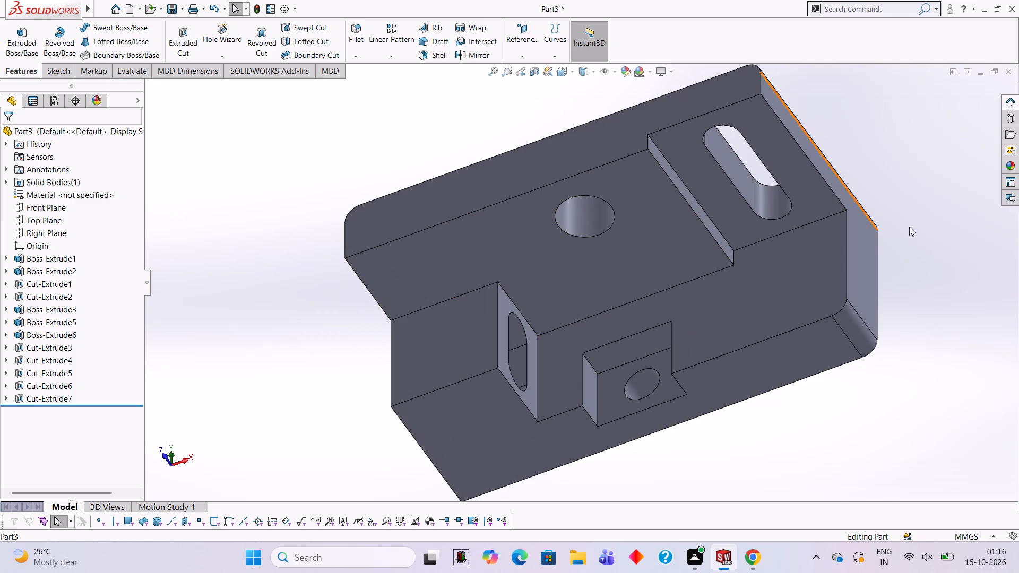
Apply the solid Red appearance to the entire body of the part.
{"action": "left_click", "coordinate": [1005, 163]}
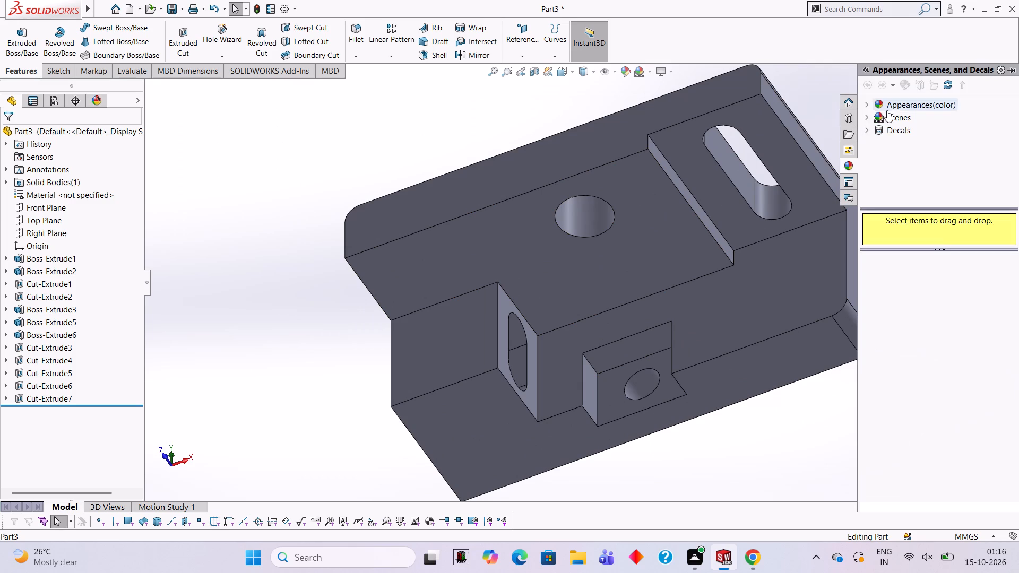
{"action": "left_click", "coordinate": [866, 103]}
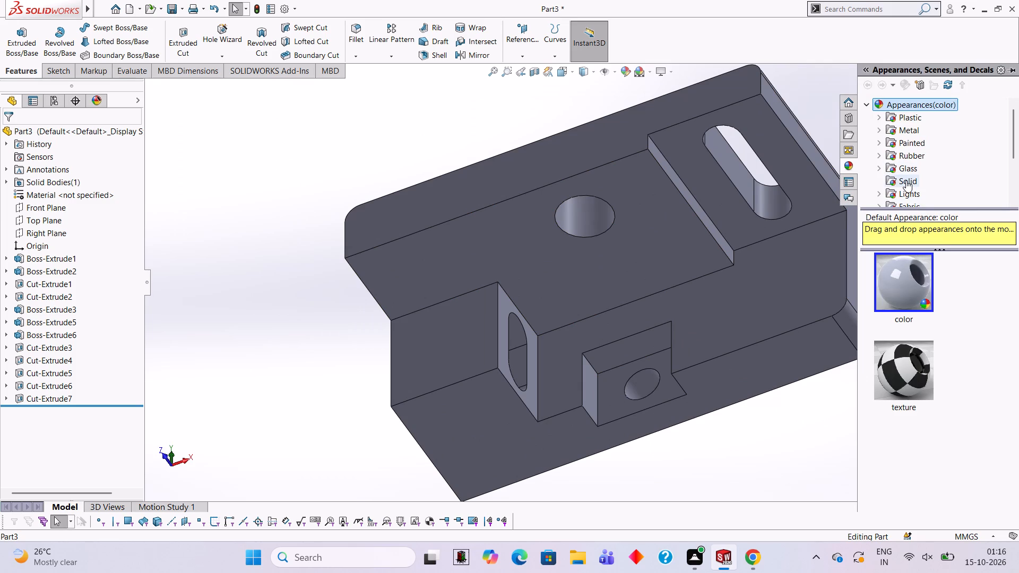
{"action": "left_click", "coordinate": [906, 181]}
{"action": "left_click_drag", "start_coordinate": [905, 366], "coordinate": [621, 259]}
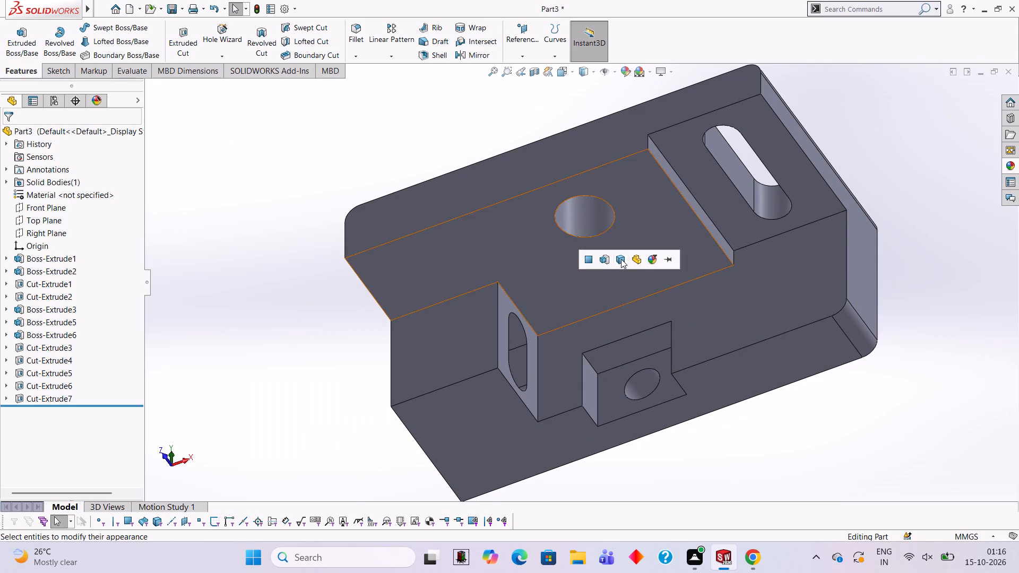
{"action": "left_click", "coordinate": [624, 259]}
Apply the solid Yellow appearance to the cut feature of the round hole through the rounded plate.
{"action": "scroll", "coordinate": [726, 242], "scroll_direction": "up", "scroll_amount": 2}
{"action": "scroll", "coordinate": [726, 240], "scroll_direction": "down", "scroll_amount": 2}
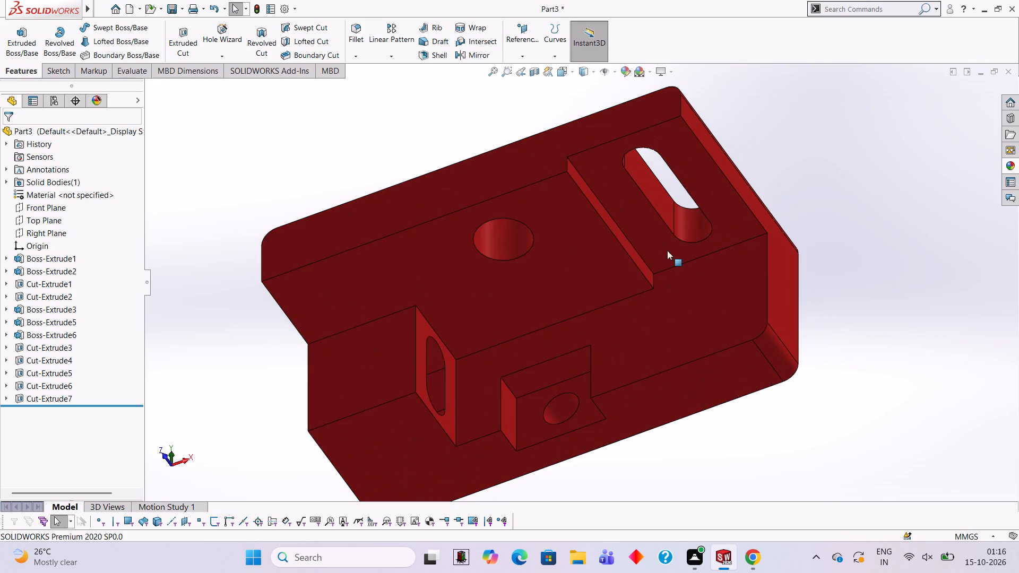
{"action": "scroll", "coordinate": [519, 247], "scroll_direction": "down", "scroll_amount": 2}
{"action": "left_click", "coordinate": [1004, 165]}
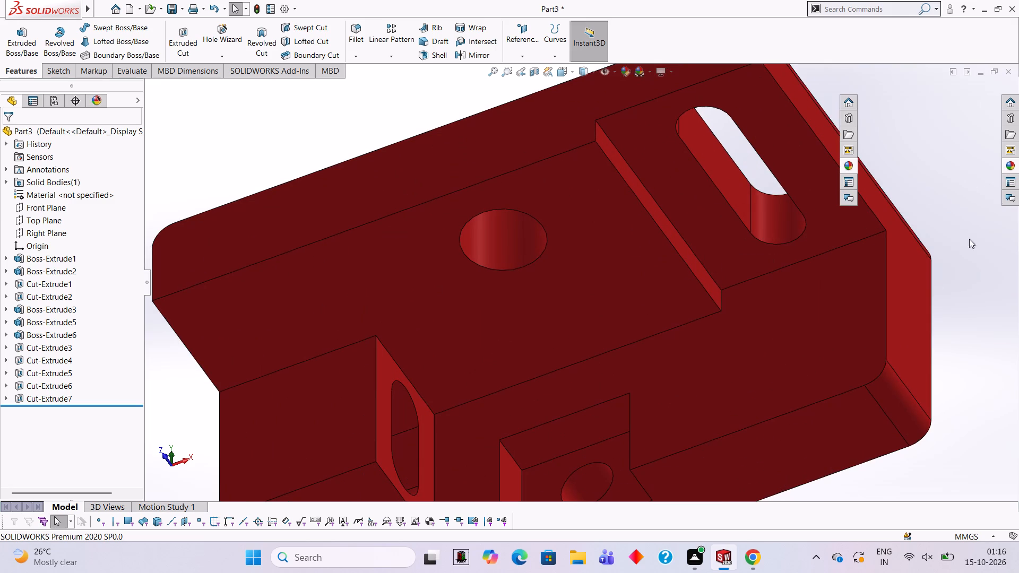
{"action": "scroll", "coordinate": [897, 369], "scroll_direction": "down", "scroll_amount": 2}
{"action": "left_click_drag", "start_coordinate": [898, 277], "coordinate": [494, 245]}
{"action": "left_click", "coordinate": [494, 245]}
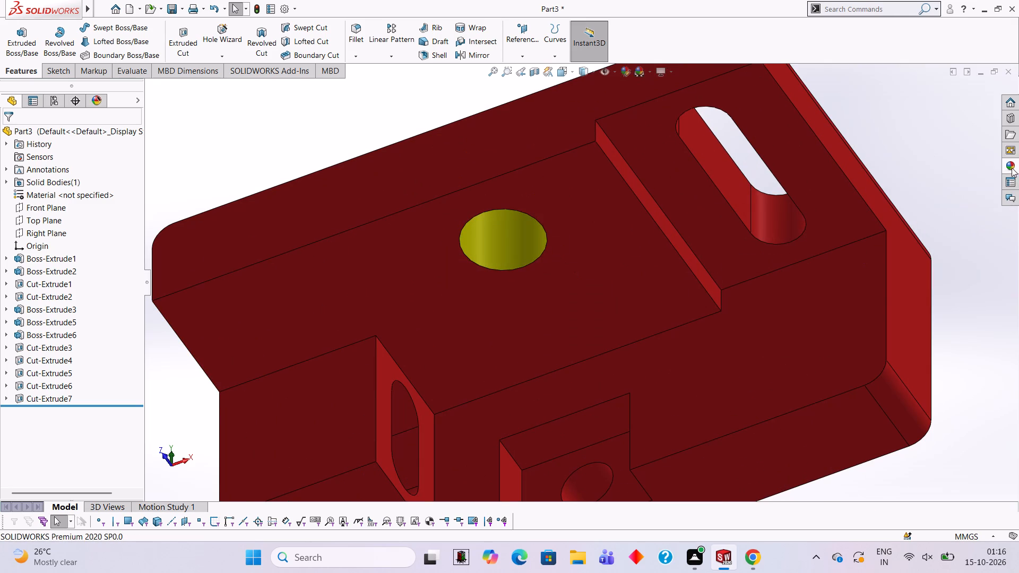
Apply the solid Yellow appearance to the cut feature of the elongated slot near the plate's end.
{"action": "left_click", "coordinate": [1012, 168]}
{"action": "left_click_drag", "start_coordinate": [892, 278], "coordinate": [758, 214]}
{"action": "left_click", "coordinate": [758, 214]}
Apply the solid Yellow appearance to the cut feature of the vertical slot in the leg's projecting step.
{"action": "scroll", "coordinate": [757, 222], "scroll_direction": "up", "scroll_amount": 4}
{"action": "scroll", "coordinate": [563, 316], "scroll_direction": "down", "scroll_amount": 2}
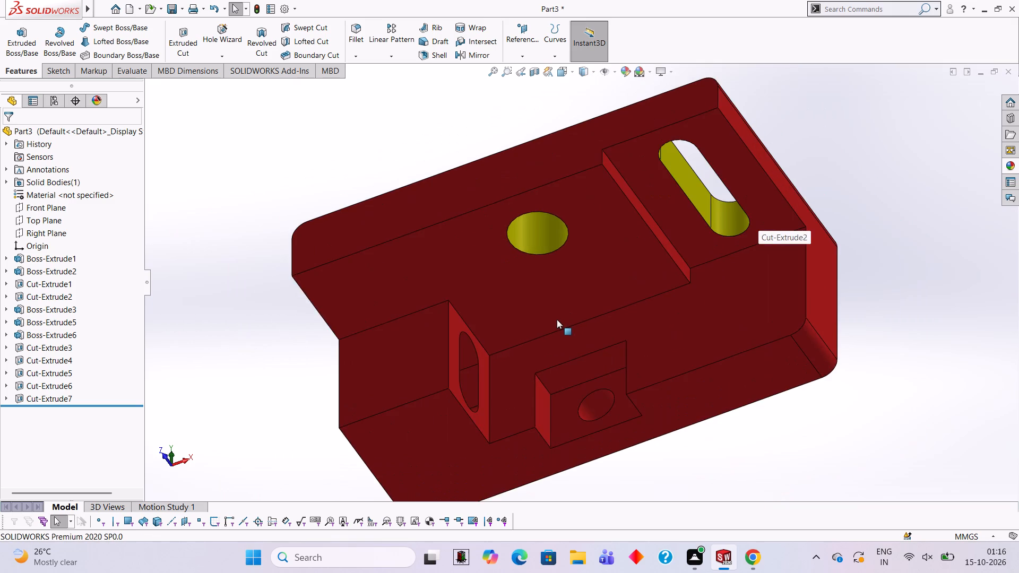
{"action": "scroll", "coordinate": [557, 319], "scroll_direction": "down", "scroll_amount": 1}
{"action": "middle_click_drag", "start_coordinate": [550, 332], "coordinate": [500, 394]}
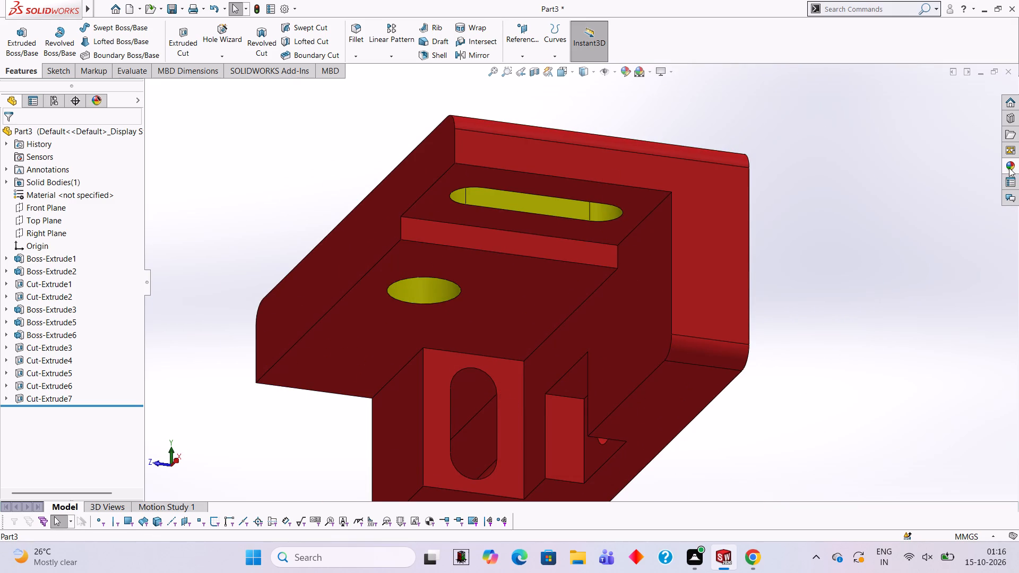
{"action": "left_click", "coordinate": [1009, 168]}
{"action": "left_click_drag", "start_coordinate": [906, 281], "coordinate": [469, 387]}
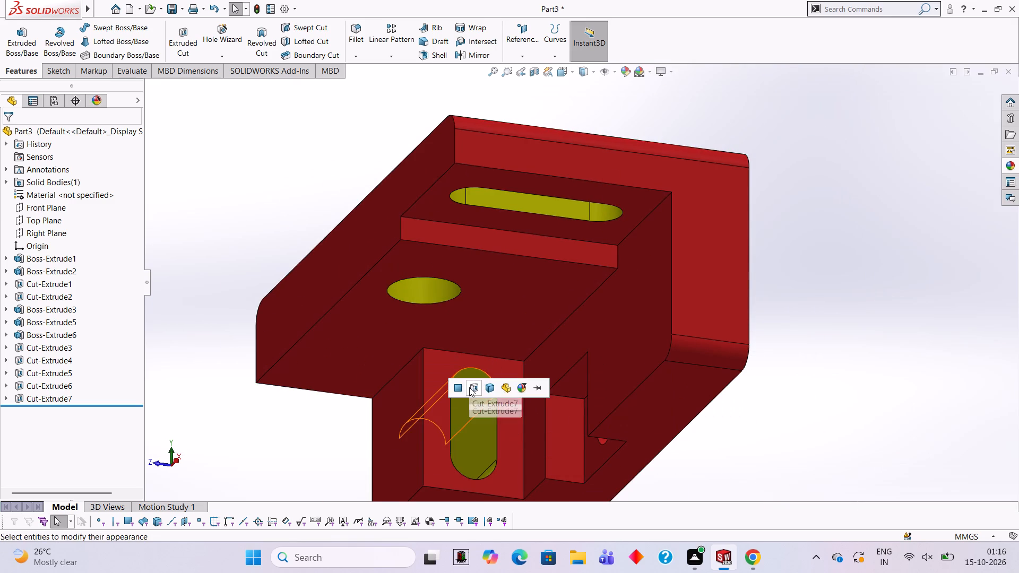
{"action": "left_click", "coordinate": [469, 387]}
Apply the solid Yellow appearance to the rectangular notch feature in the leg's front face.
{"action": "middle_click_drag", "start_coordinate": [575, 431], "coordinate": [602, 454]}
{"action": "scroll", "coordinate": [592, 445], "scroll_direction": "up", "scroll_amount": 1}
{"action": "scroll", "coordinate": [572, 407], "scroll_direction": "down", "scroll_amount": 4}
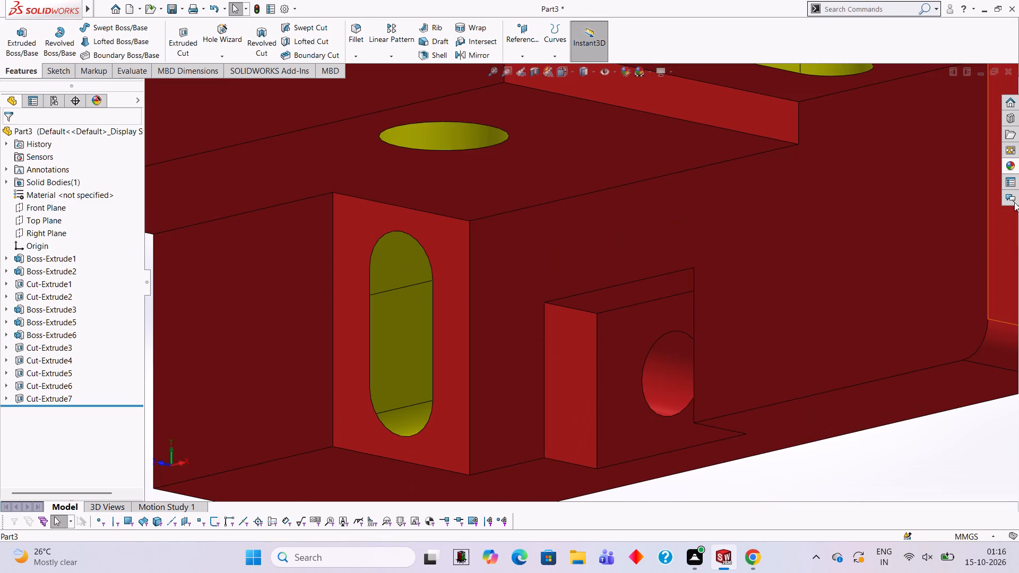
{"action": "left_click", "coordinate": [1008, 161]}
{"action": "left_click_drag", "start_coordinate": [903, 295], "coordinate": [589, 378]}
{"action": "left_click", "coordinate": [589, 378]}
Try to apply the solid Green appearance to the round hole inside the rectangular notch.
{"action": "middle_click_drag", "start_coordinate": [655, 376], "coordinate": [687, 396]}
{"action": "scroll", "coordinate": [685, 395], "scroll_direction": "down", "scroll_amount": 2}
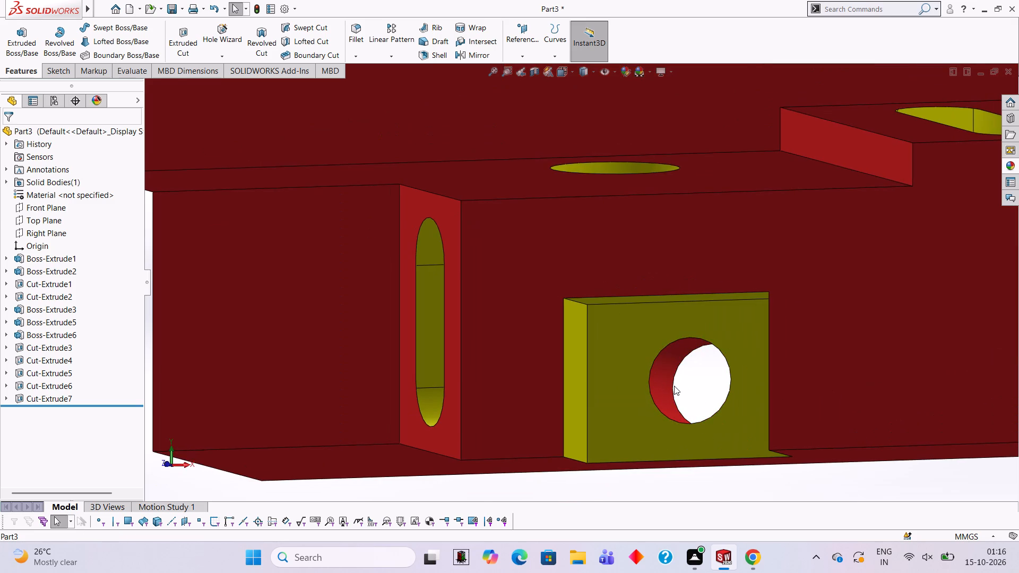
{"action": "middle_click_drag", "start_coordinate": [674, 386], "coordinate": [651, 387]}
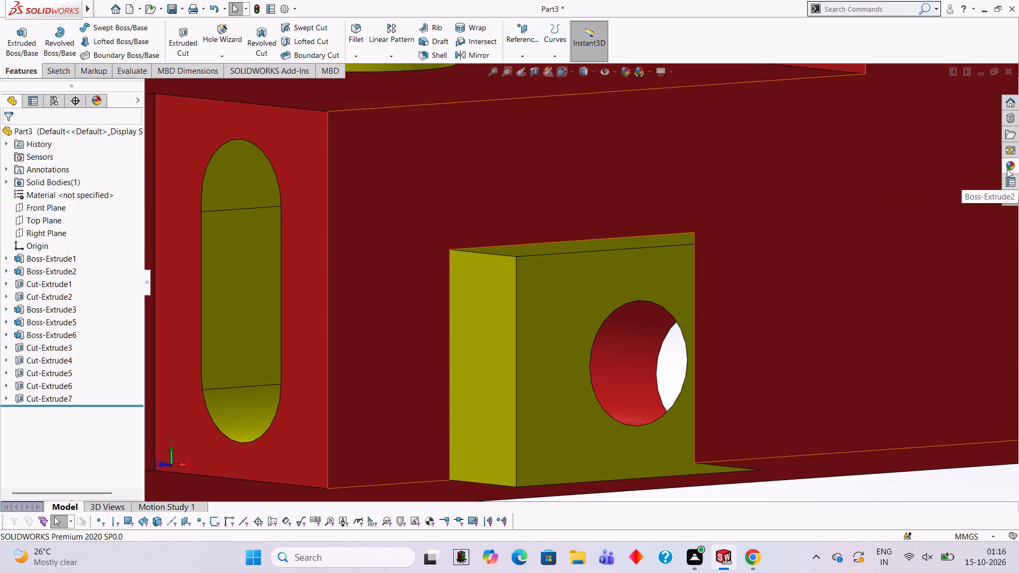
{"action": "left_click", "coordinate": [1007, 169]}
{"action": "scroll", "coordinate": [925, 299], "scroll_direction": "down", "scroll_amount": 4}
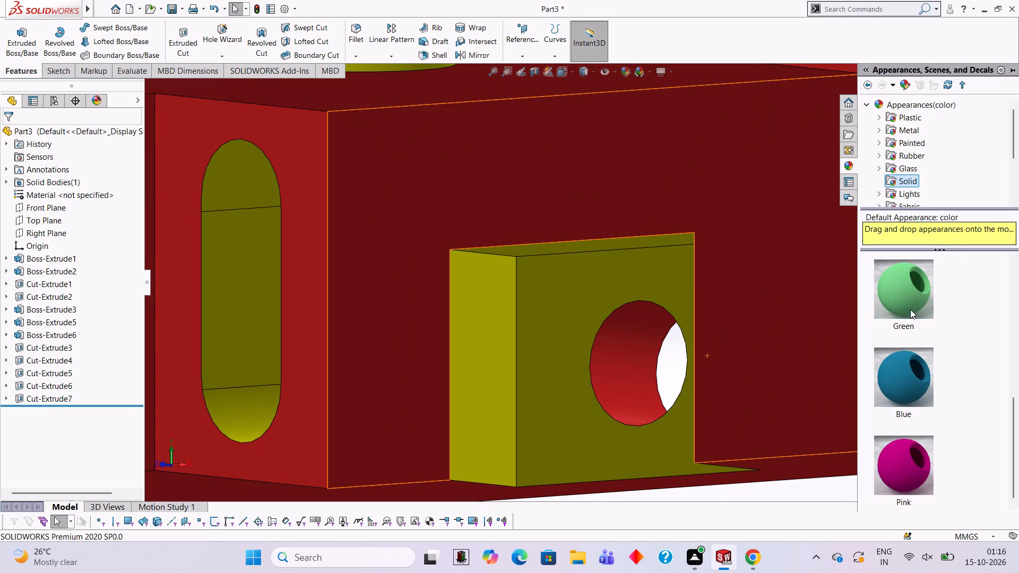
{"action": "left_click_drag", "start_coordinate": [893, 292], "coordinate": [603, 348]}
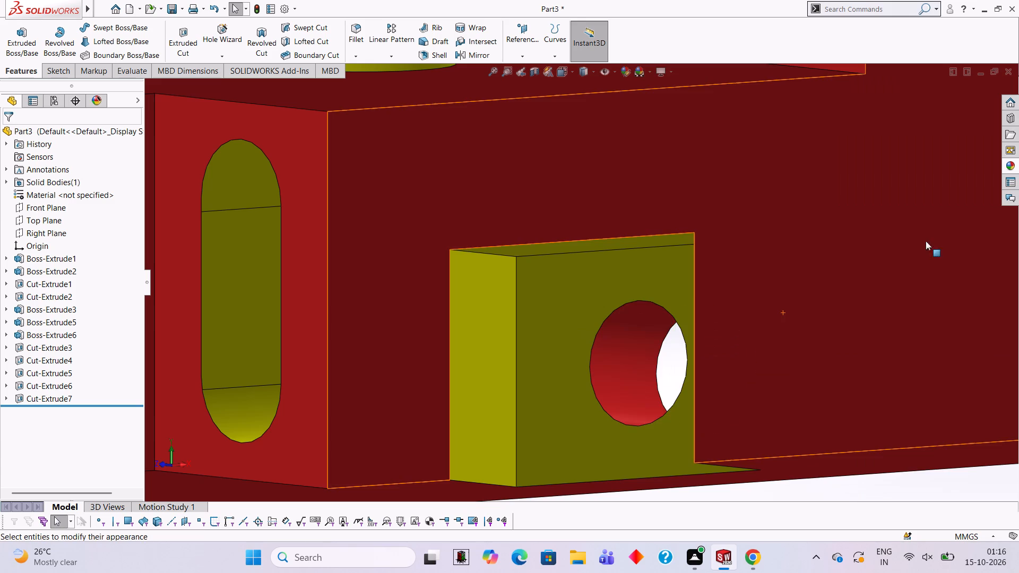
Apply the solid Pink appearance to the round hole inside the rectangular notch.
{"action": "left_click", "coordinate": [1009, 163]}
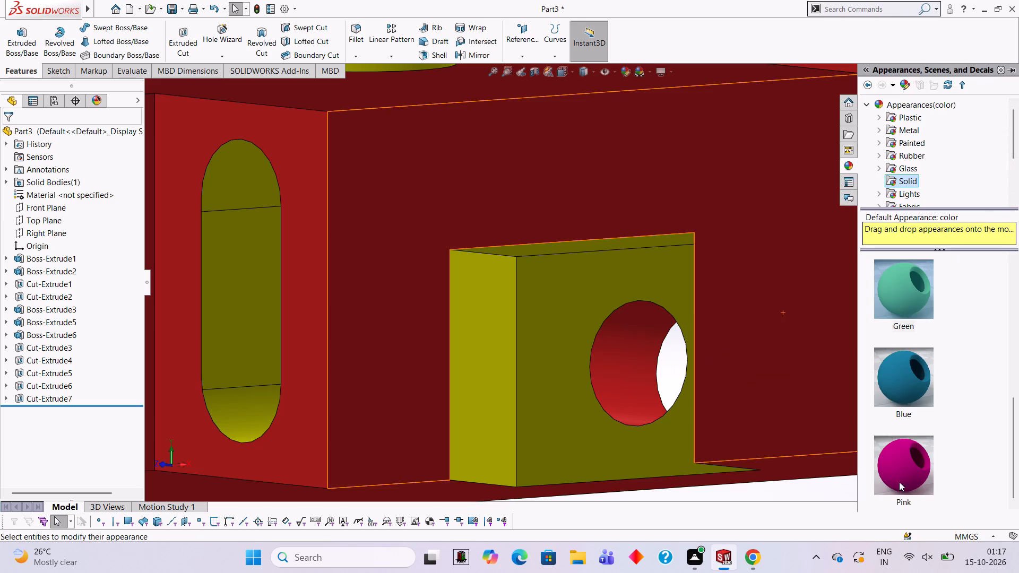
{"action": "left_click_drag", "start_coordinate": [894, 459], "coordinate": [597, 348]}
{"action": "left_click", "coordinate": [597, 348]}
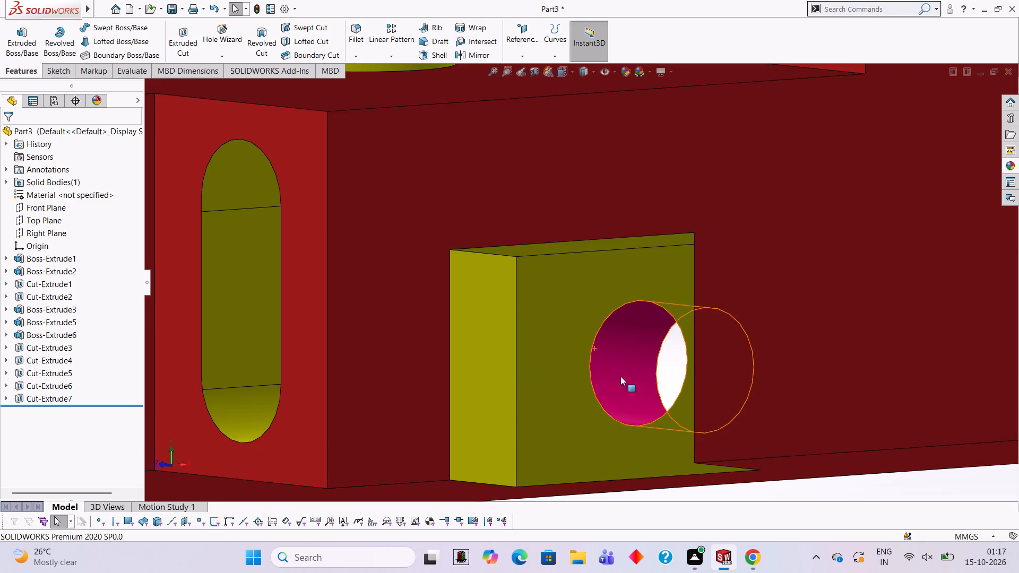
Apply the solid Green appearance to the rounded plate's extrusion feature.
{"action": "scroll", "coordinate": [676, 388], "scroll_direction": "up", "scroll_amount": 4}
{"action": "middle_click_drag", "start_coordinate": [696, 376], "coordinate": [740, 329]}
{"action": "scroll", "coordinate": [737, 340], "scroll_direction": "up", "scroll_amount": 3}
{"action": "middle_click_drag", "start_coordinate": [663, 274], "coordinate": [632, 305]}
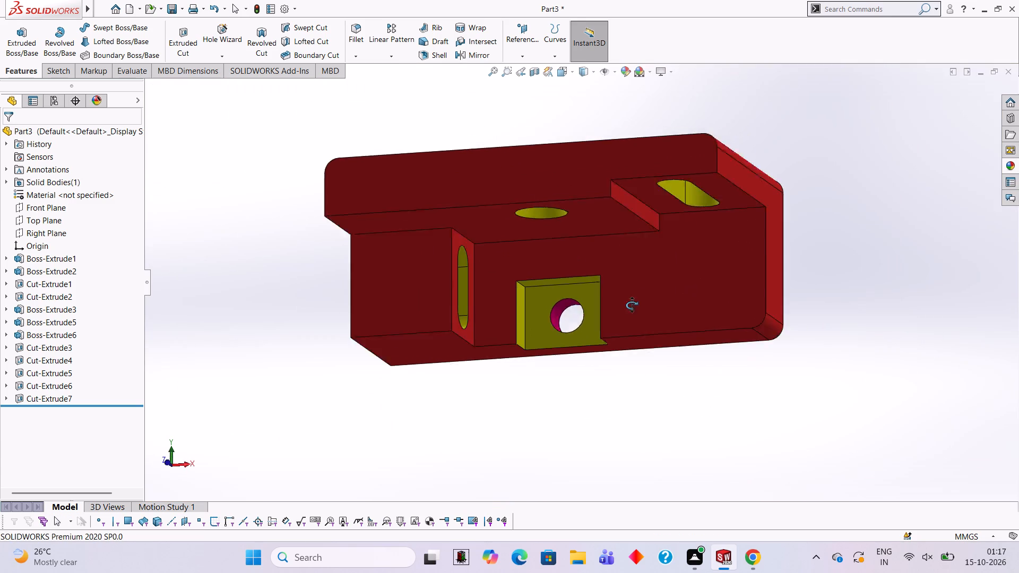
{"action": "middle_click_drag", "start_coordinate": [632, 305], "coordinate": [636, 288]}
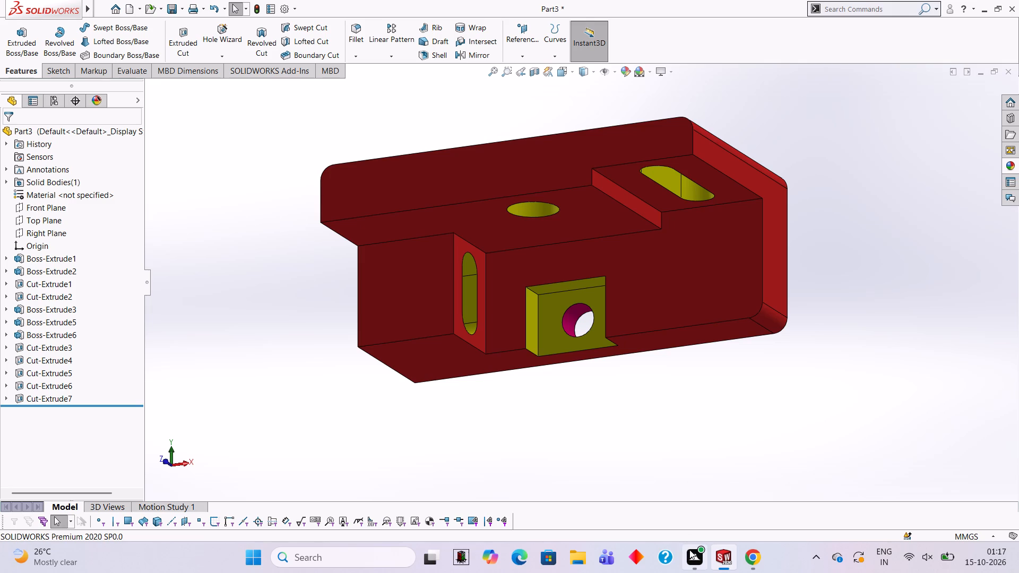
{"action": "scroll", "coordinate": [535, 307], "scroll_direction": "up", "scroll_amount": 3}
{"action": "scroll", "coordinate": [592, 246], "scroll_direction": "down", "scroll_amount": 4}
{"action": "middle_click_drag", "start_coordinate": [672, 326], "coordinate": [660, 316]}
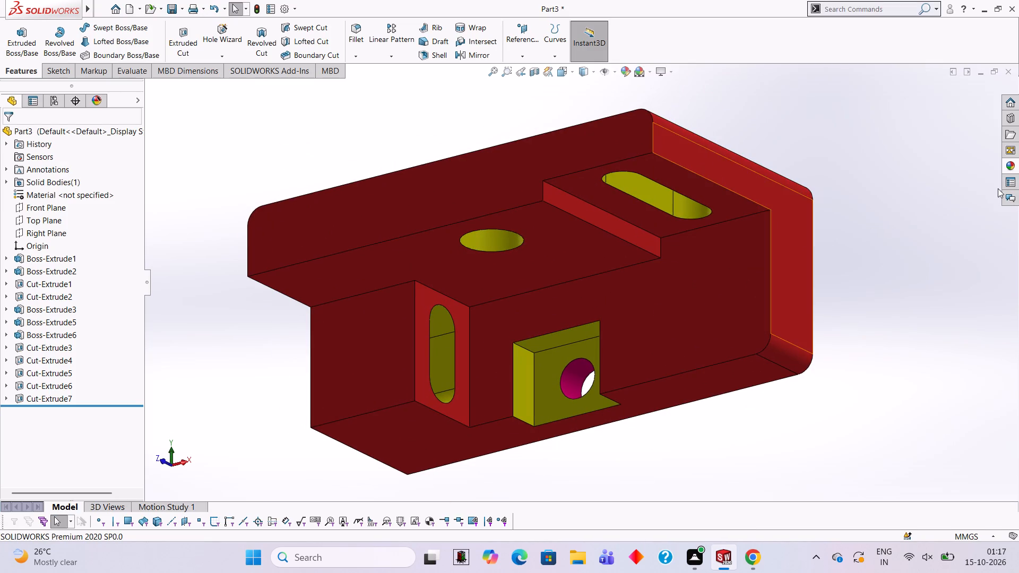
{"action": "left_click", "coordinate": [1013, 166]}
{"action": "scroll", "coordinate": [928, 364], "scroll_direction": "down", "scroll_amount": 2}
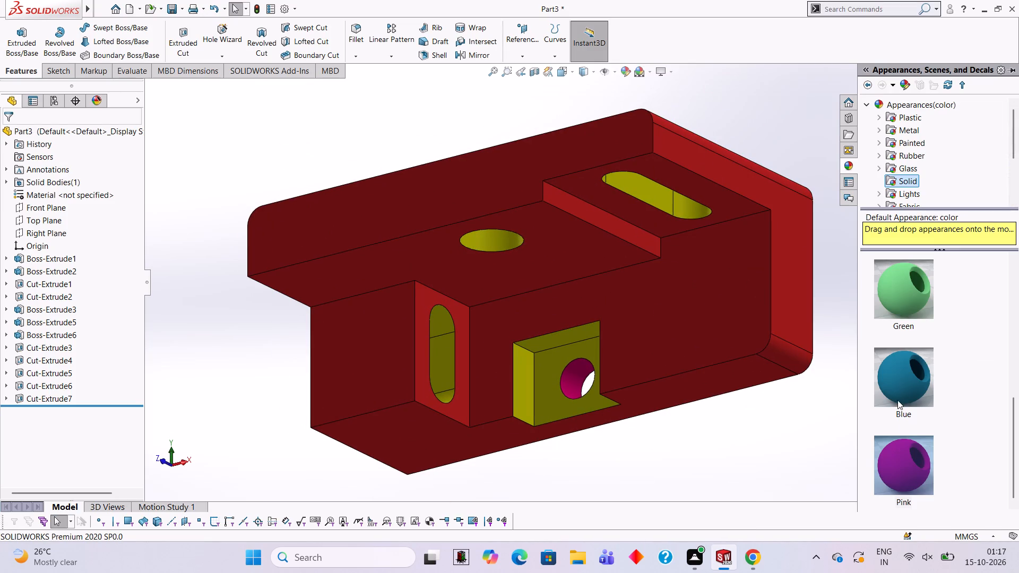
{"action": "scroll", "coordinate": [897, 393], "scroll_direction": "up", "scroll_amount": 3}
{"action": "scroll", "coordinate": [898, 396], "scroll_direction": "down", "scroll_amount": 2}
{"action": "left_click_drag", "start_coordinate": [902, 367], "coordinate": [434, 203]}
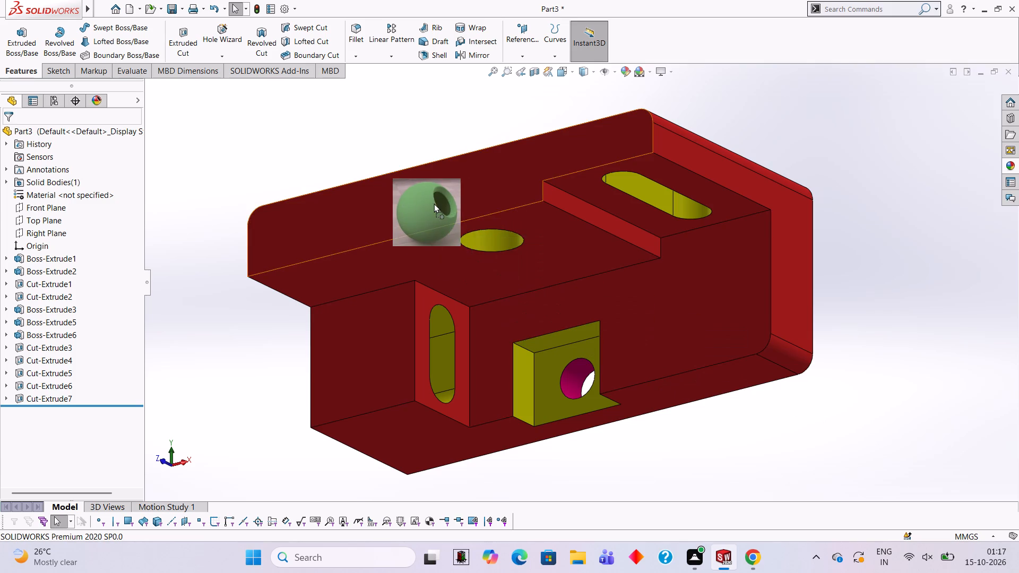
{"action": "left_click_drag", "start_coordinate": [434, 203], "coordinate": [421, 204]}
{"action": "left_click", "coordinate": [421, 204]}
Apply the solid Red appearance to the rounded plate's extrusion feature in place of the green.
{"action": "middle_click_drag", "start_coordinate": [520, 225], "coordinate": [557, 218]}
{"action": "key", "text": "Escape"}
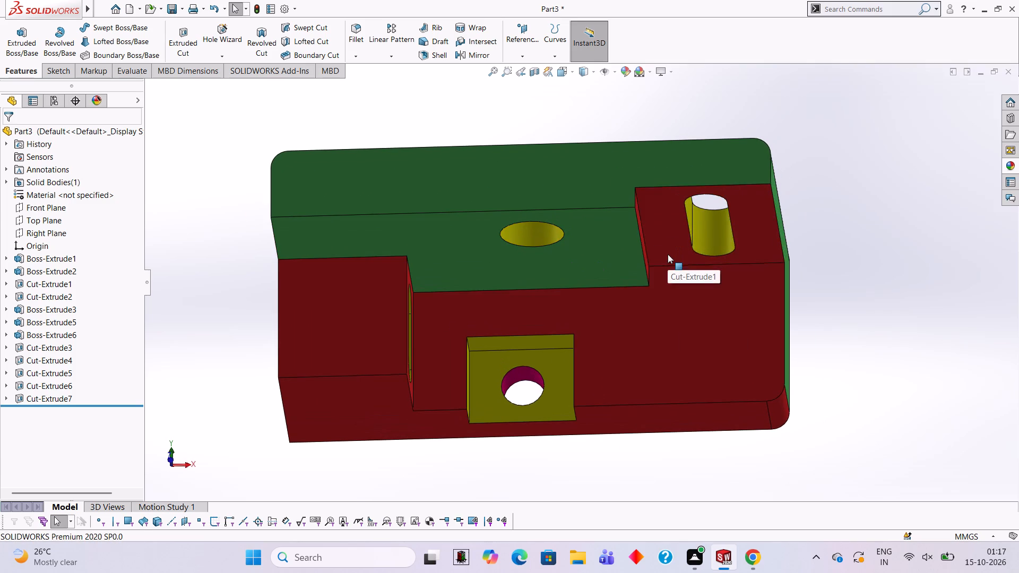
{"action": "left_click", "coordinate": [1013, 161]}
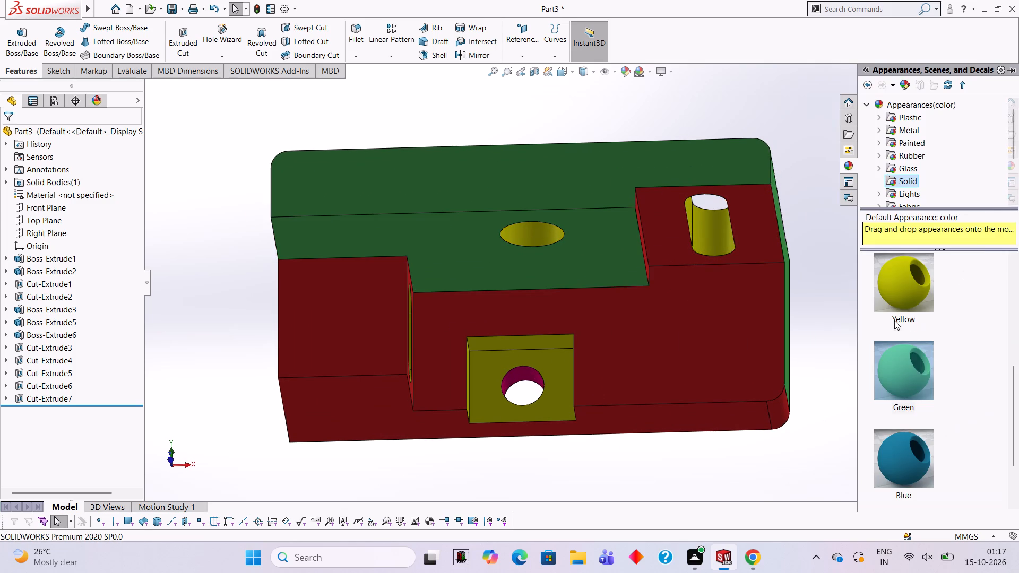
{"action": "scroll", "coordinate": [896, 320], "scroll_direction": "up", "scroll_amount": 5}
{"action": "left_click_drag", "start_coordinate": [919, 360], "coordinate": [482, 244]}
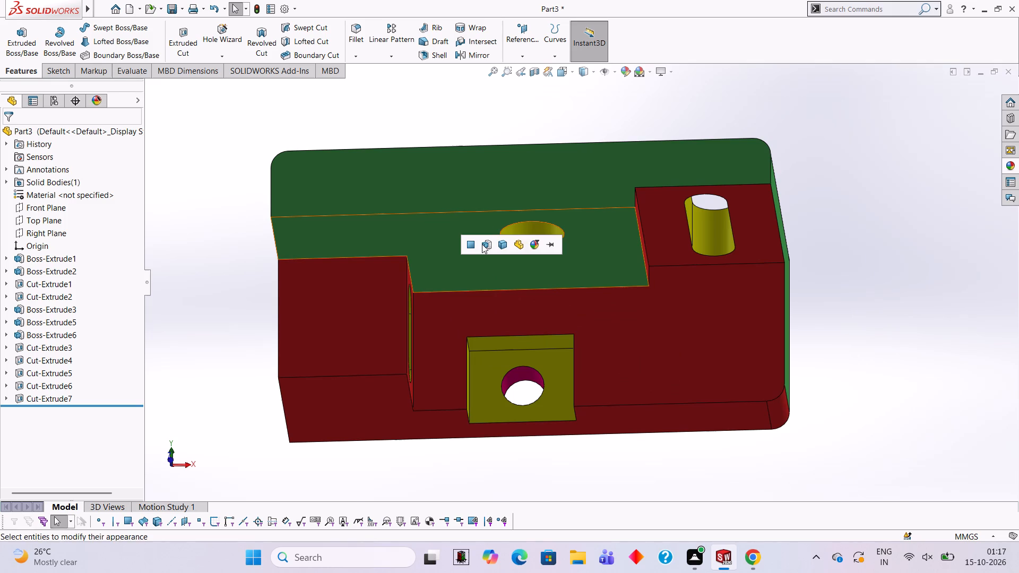
{"action": "left_click", "coordinate": [482, 244]}
Apply the solid Green appearance to only the long narrow edge face of the rounded plate.
{"action": "left_click", "coordinate": [1010, 169]}
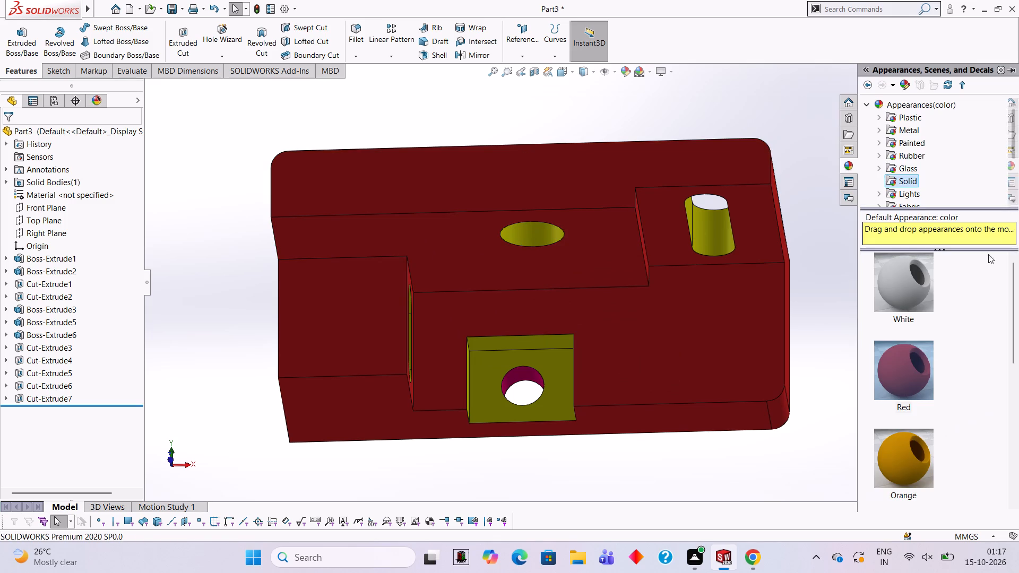
{"action": "scroll", "coordinate": [913, 345], "scroll_direction": "up", "scroll_amount": 3}
{"action": "scroll", "coordinate": [913, 345], "scroll_direction": "down", "scroll_amount": 4}
{"action": "left_click_drag", "start_coordinate": [903, 284], "coordinate": [549, 169]}
{"action": "left_click", "coordinate": [534, 166]}
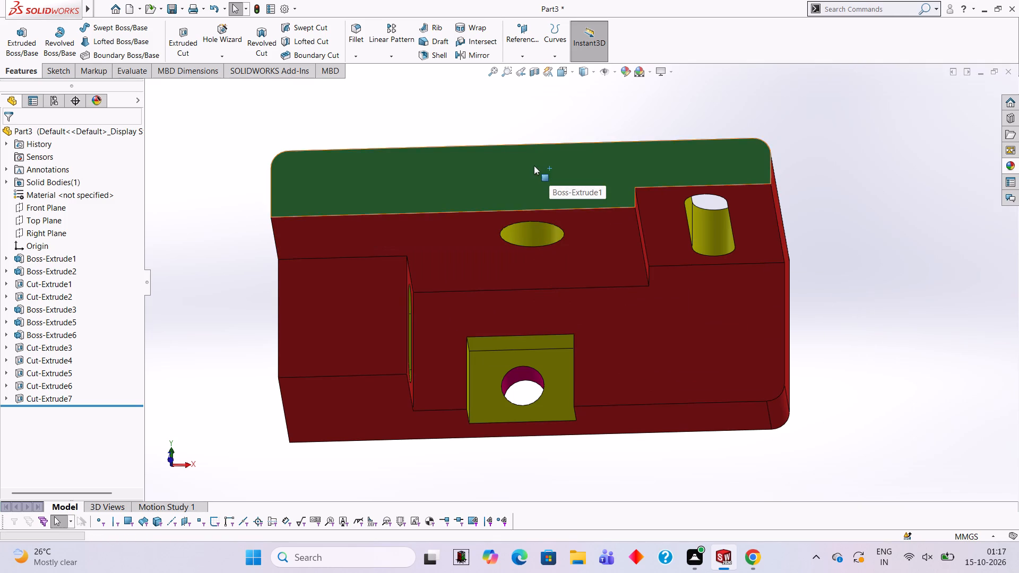
Apply the solid Green appearance to the flat L-shaped end face beside the plate's straight slot.
{"action": "middle_click_drag", "start_coordinate": [767, 205], "coordinate": [826, 255]}
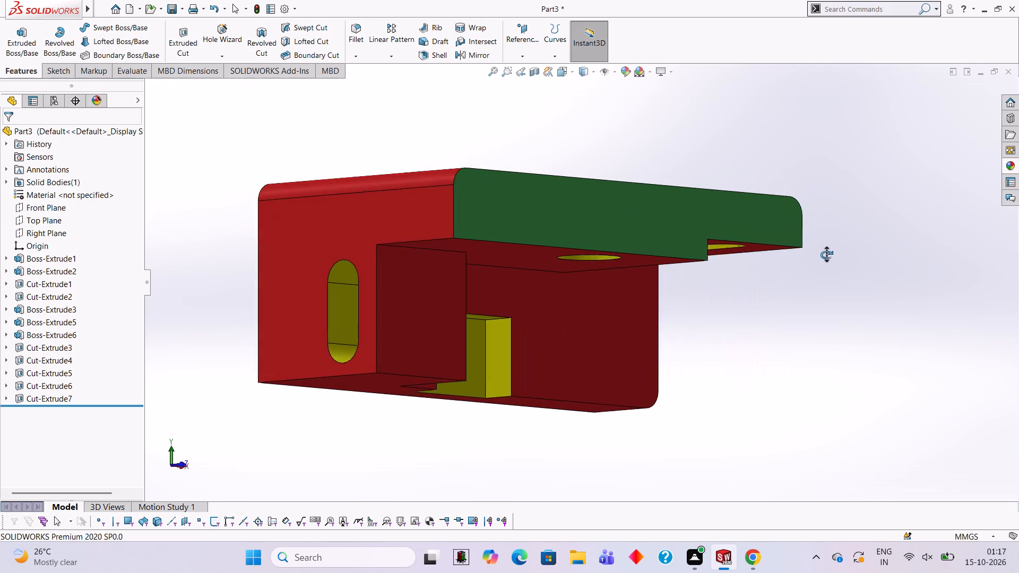
{"action": "middle_click_drag", "start_coordinate": [826, 255], "coordinate": [761, 194]}
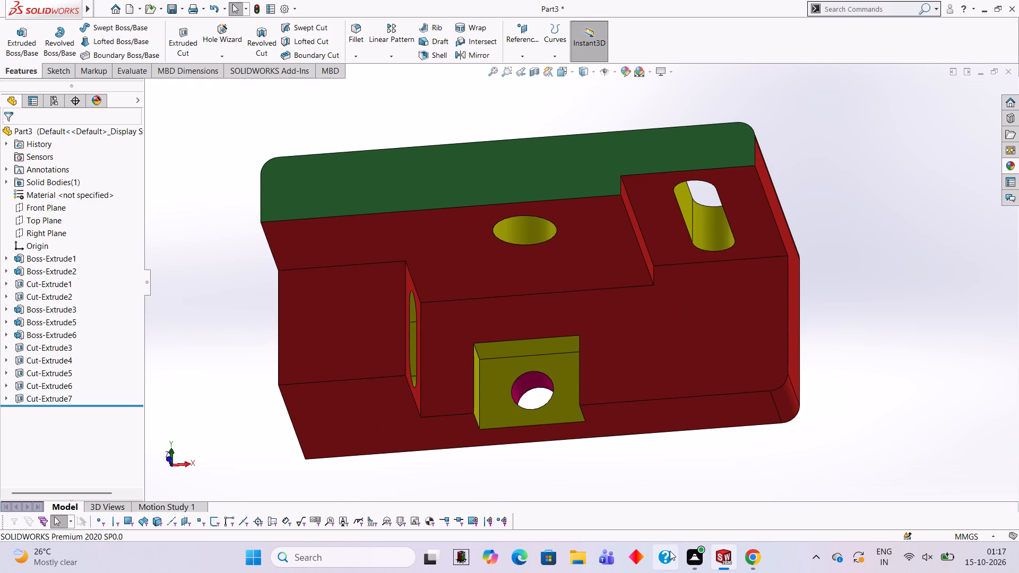
{"action": "scroll", "coordinate": [633, 302], "scroll_direction": "up", "scroll_amount": 2}
{"action": "scroll", "coordinate": [648, 292], "scroll_direction": "down", "scroll_amount": 3}
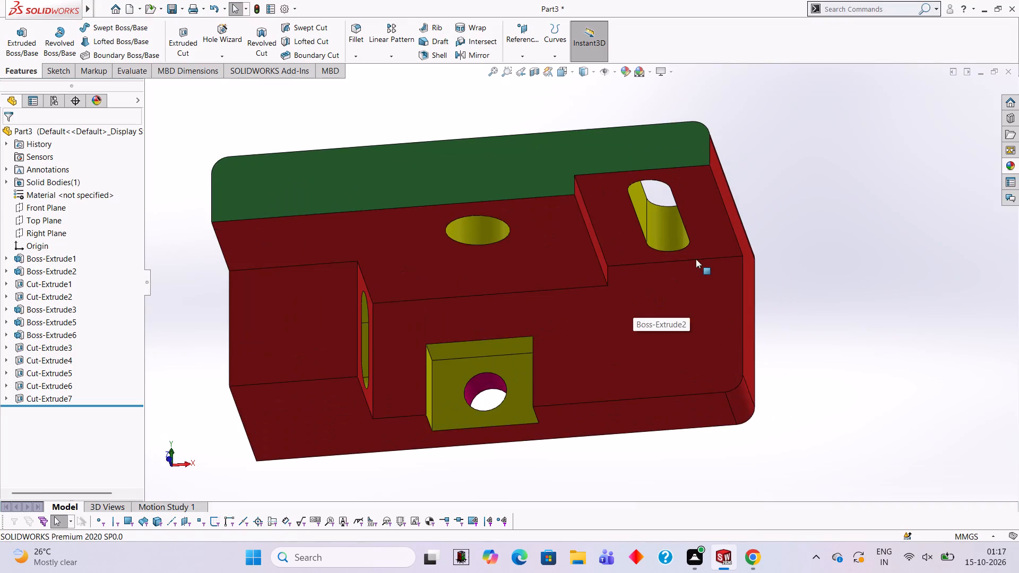
{"action": "middle_click_drag", "start_coordinate": [668, 257], "coordinate": [618, 309]}
{"action": "scroll", "coordinate": [603, 293], "scroll_direction": "up", "scroll_amount": 2}
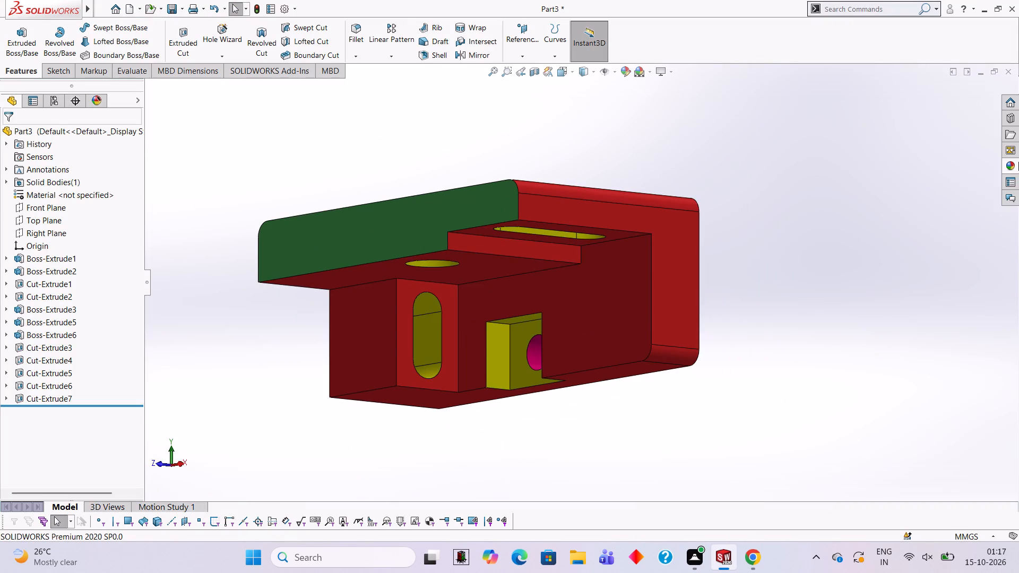
{"action": "left_click", "coordinate": [1014, 166]}
{"action": "left_click_drag", "start_coordinate": [908, 290], "coordinate": [704, 308]}
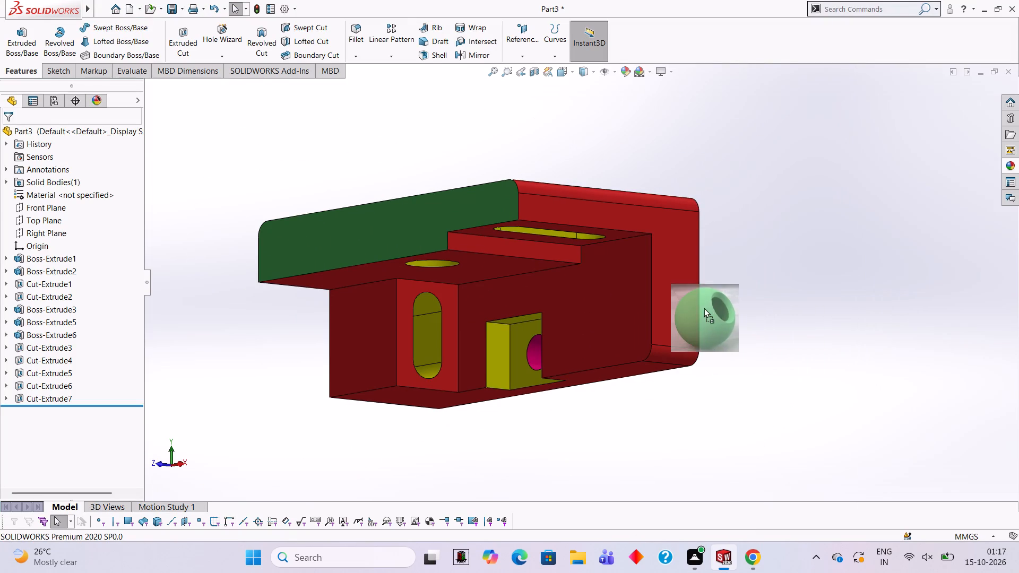
{"action": "left_click_drag", "start_coordinate": [704, 308], "coordinate": [684, 290]}
{"action": "left_click", "coordinate": [684, 290]}
Apply the solid Green appearance to the rounded edge face between the slotted plate's broad outer face and the green end face.
{"action": "middle_click_drag", "start_coordinate": [645, 199], "coordinate": [641, 303]}
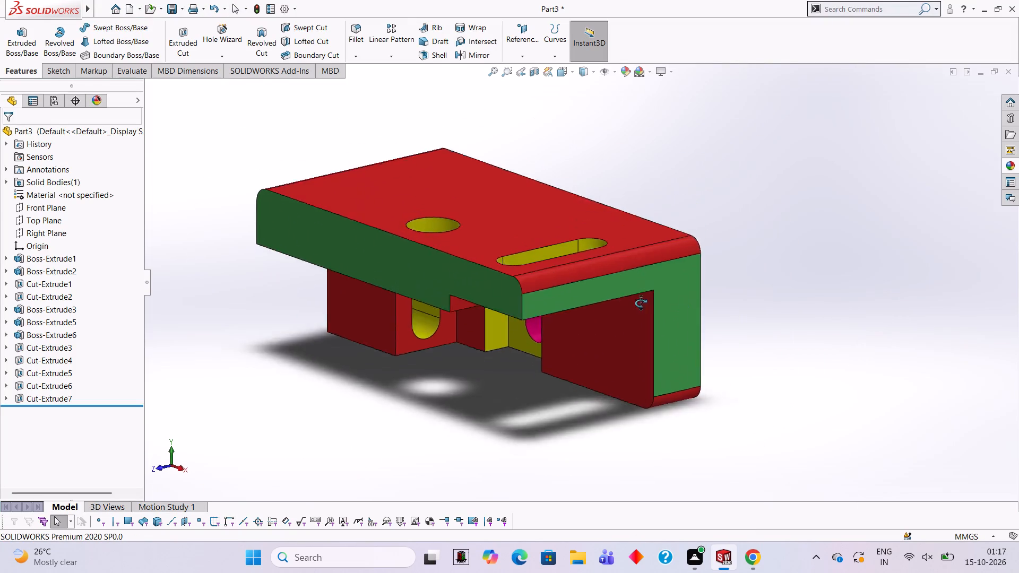
{"action": "middle_click_drag", "start_coordinate": [641, 303], "coordinate": [638, 317]}
{"action": "scroll", "coordinate": [595, 329], "scroll_direction": "down", "scroll_amount": 2}
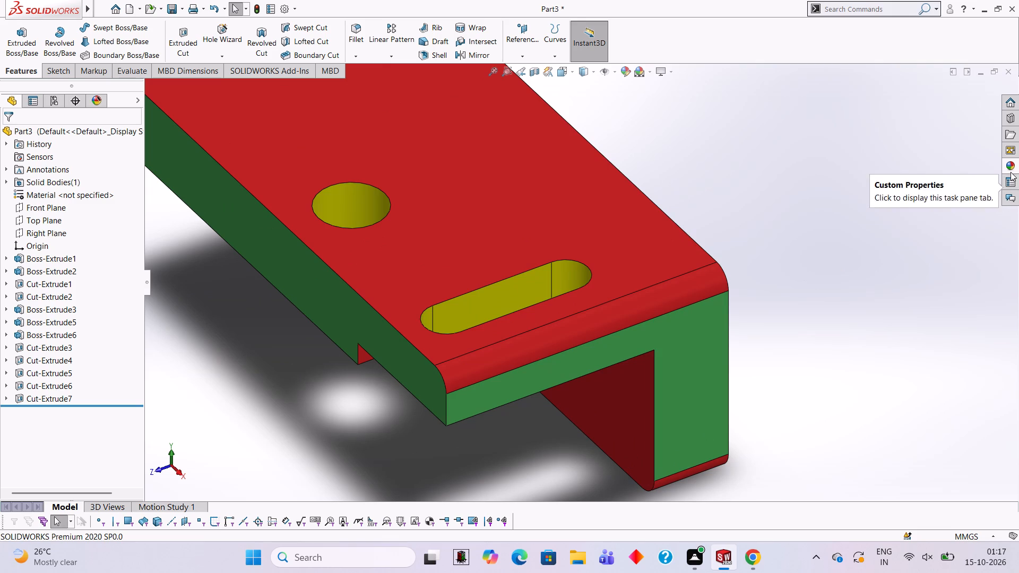
{"action": "left_click", "coordinate": [1011, 169]}
{"action": "left_click_drag", "start_coordinate": [903, 294], "coordinate": [580, 334]}
{"action": "left_click", "coordinate": [580, 334]}
Apply the solid Green appearance to the plate's broad outer face containing the round hole and the slot.
{"action": "middle_click_drag", "start_coordinate": [578, 250], "coordinate": [616, 336]}
{"action": "scroll", "coordinate": [537, 255], "scroll_direction": "up", "scroll_amount": 3}
{"action": "scroll", "coordinate": [537, 255], "scroll_direction": "down", "scroll_amount": 2}
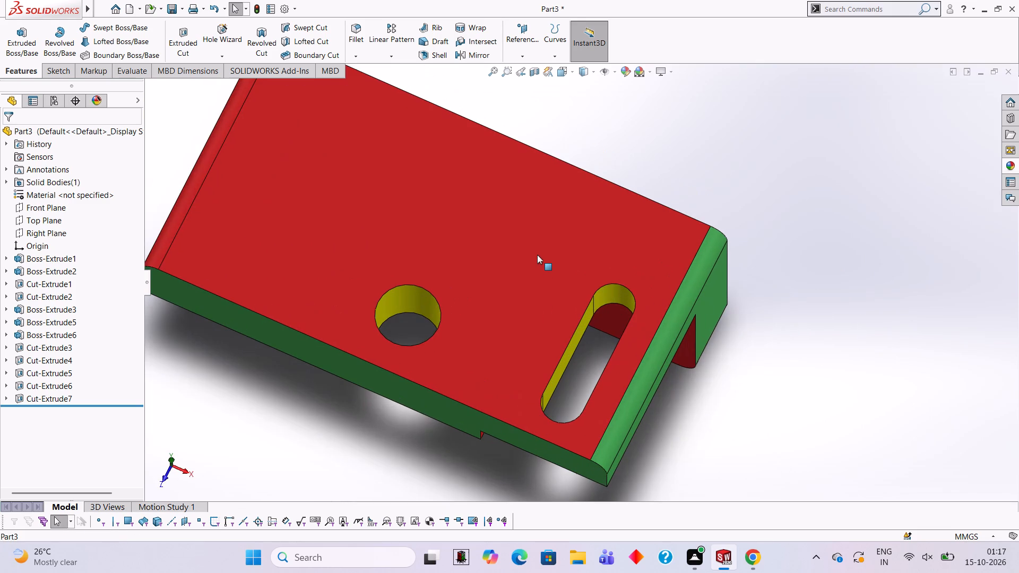
{"action": "left_click", "coordinate": [1018, 161]}
{"action": "left_click_drag", "start_coordinate": [934, 283], "coordinate": [822, 324]}
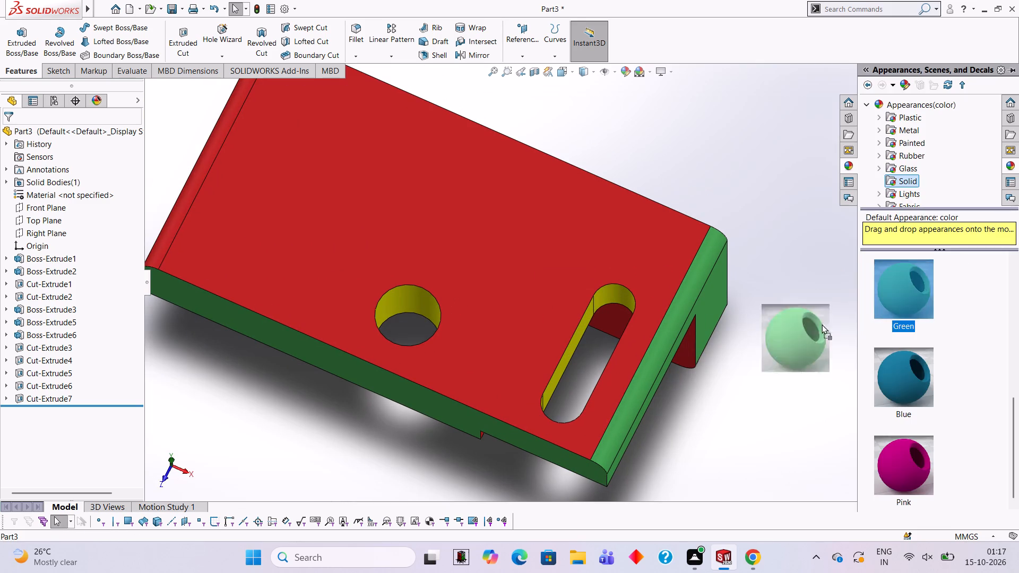
{"action": "left_click_drag", "start_coordinate": [822, 324], "coordinate": [560, 244]}
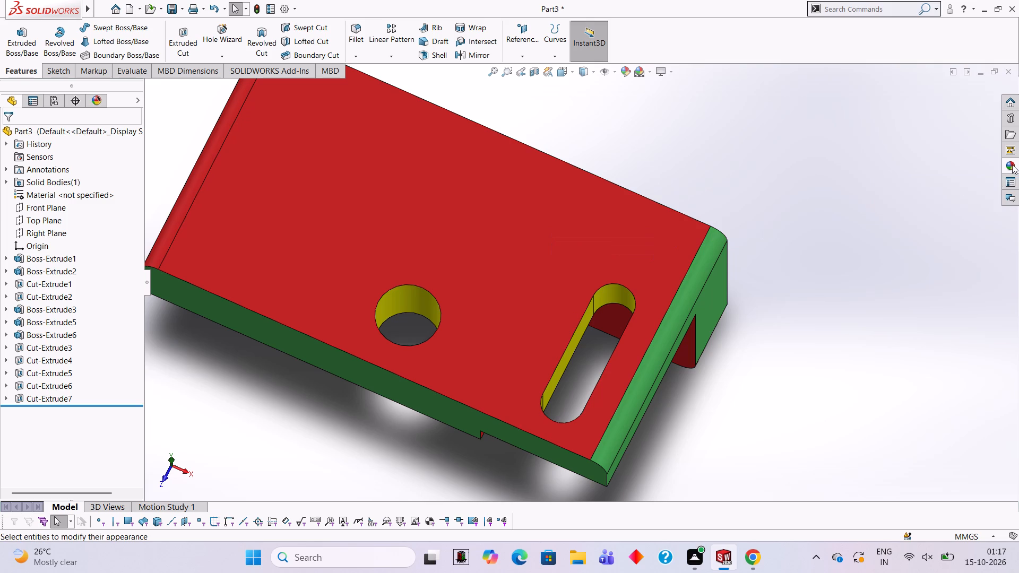
{"action": "left_click", "coordinate": [1012, 164]}
{"action": "left_click_drag", "start_coordinate": [921, 285], "coordinate": [581, 241]}
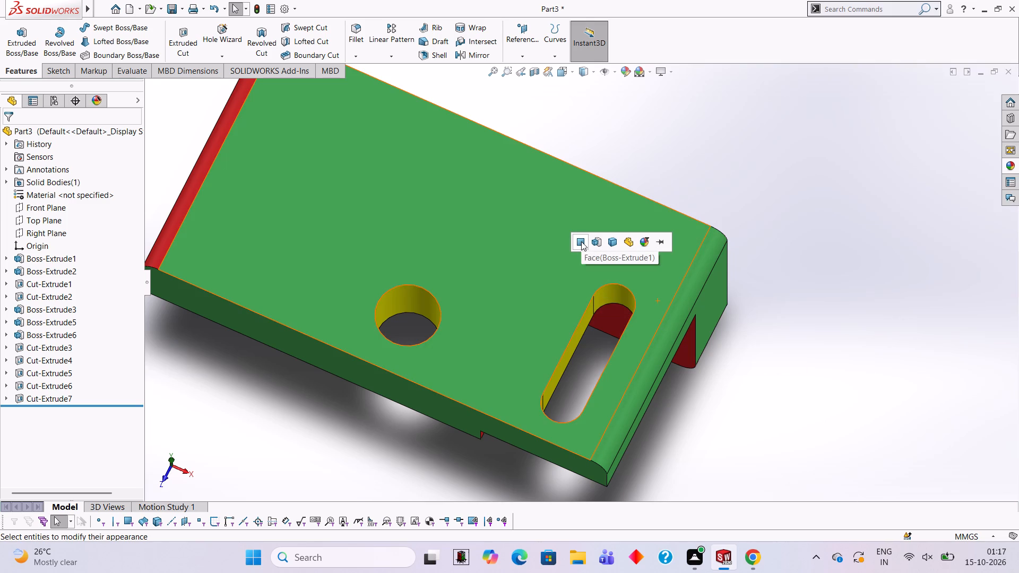
{"action": "left_click", "coordinate": [581, 241]}
Examine the coloured part from several angles and glance at the L-bracket / guide block brief.
{"action": "scroll", "coordinate": [608, 306], "scroll_direction": "up", "scroll_amount": 3}
{"action": "middle_click_drag", "start_coordinate": [604, 336], "coordinate": [654, 210]}
{"action": "scroll", "coordinate": [662, 230], "scroll_direction": "up", "scroll_amount": 3}
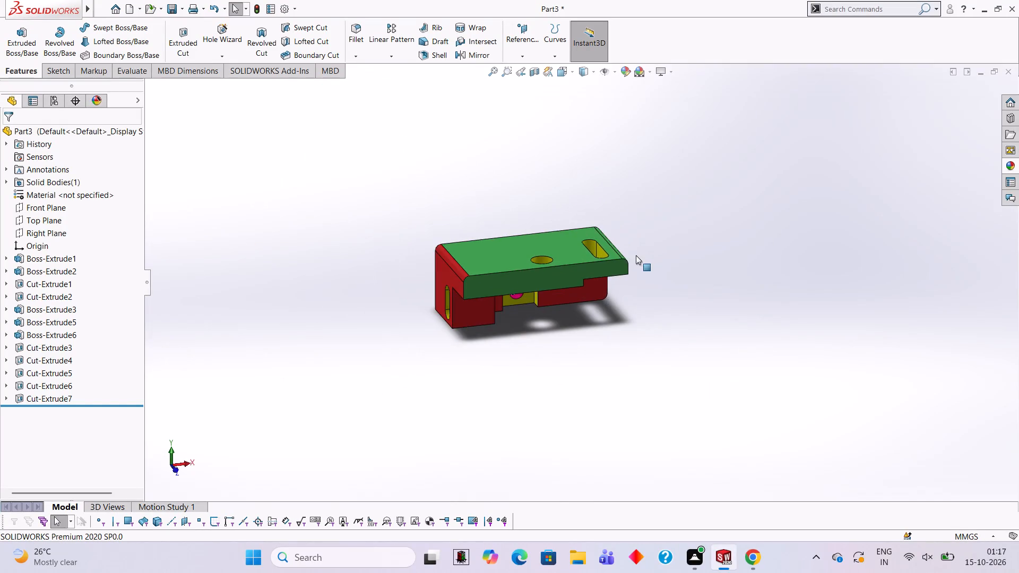
{"action": "scroll", "coordinate": [490, 233], "scroll_direction": "up", "scroll_amount": 1}
{"action": "middle_click_drag", "start_coordinate": [486, 231], "coordinate": [562, 273]}
{"action": "middle_click_drag", "start_coordinate": [668, 383], "coordinate": [591, 197]}
{"action": "scroll", "coordinate": [656, 317], "scroll_direction": "up", "scroll_amount": 3}
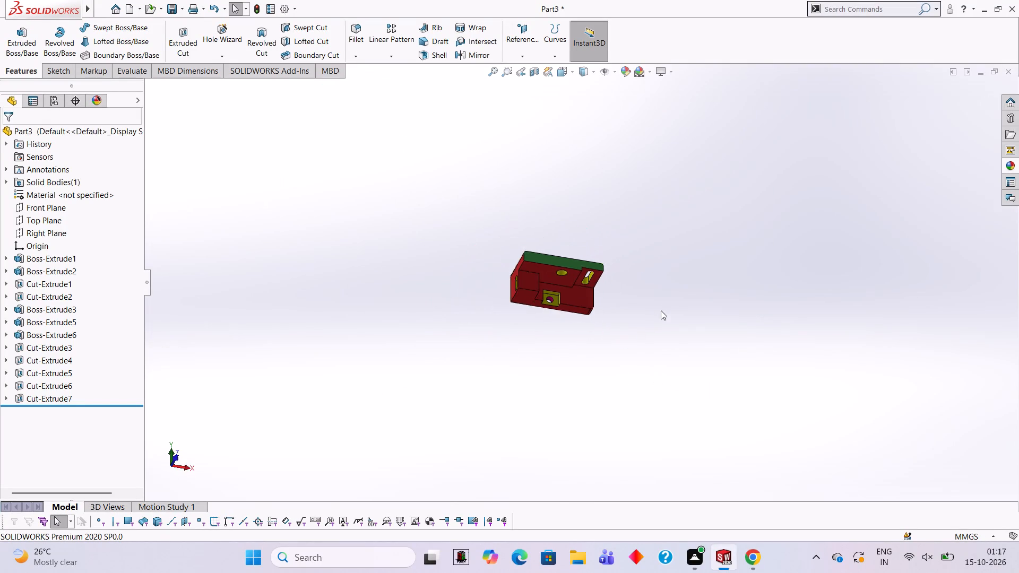
{"action": "middle_click_drag", "start_coordinate": [607, 293], "coordinate": [557, 331]}
{"action": "scroll", "coordinate": [609, 274], "scroll_direction": "down", "scroll_amount": 4}
{"action": "scroll", "coordinate": [428, 354], "scroll_direction": "down", "scroll_amount": 3}
{"action": "scroll", "coordinate": [663, 238], "scroll_direction": "up", "scroll_amount": 2}
{"action": "middle_click_drag", "start_coordinate": [681, 218], "coordinate": [669, 178]}
{"action": "scroll", "coordinate": [681, 275], "scroll_direction": "up", "scroll_amount": 1}
{"action": "scroll", "coordinate": [684, 290], "scroll_direction": "down", "scroll_amount": 1}
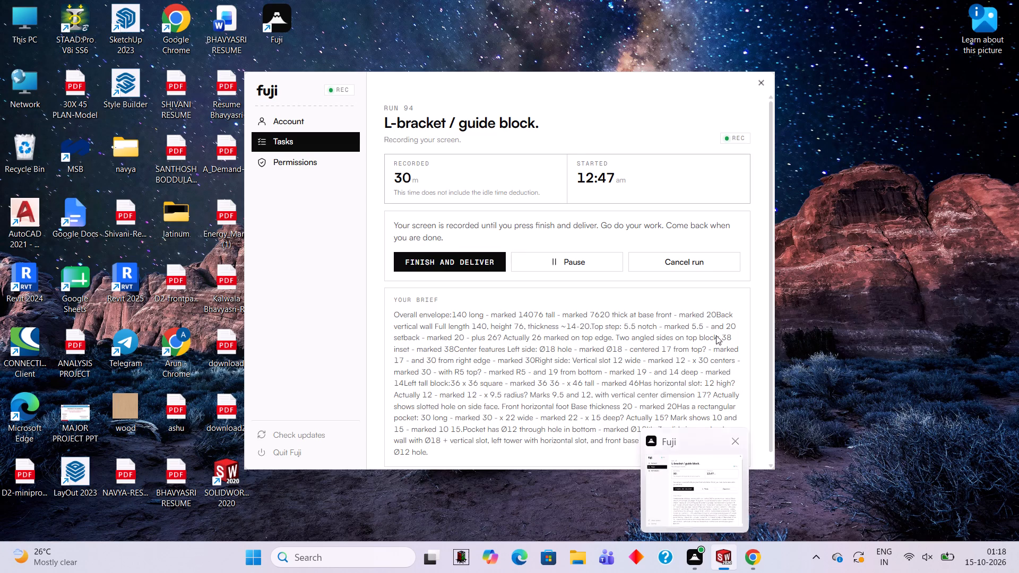
{"action": "scroll", "coordinate": [747, 258], "scroll_direction": "up", "scroll_amount": 1}
{"action": "scroll", "coordinate": [505, 230], "scroll_direction": "down", "scroll_amount": 3}
{"action": "middle_click_drag", "start_coordinate": [622, 292], "coordinate": [619, 263]}
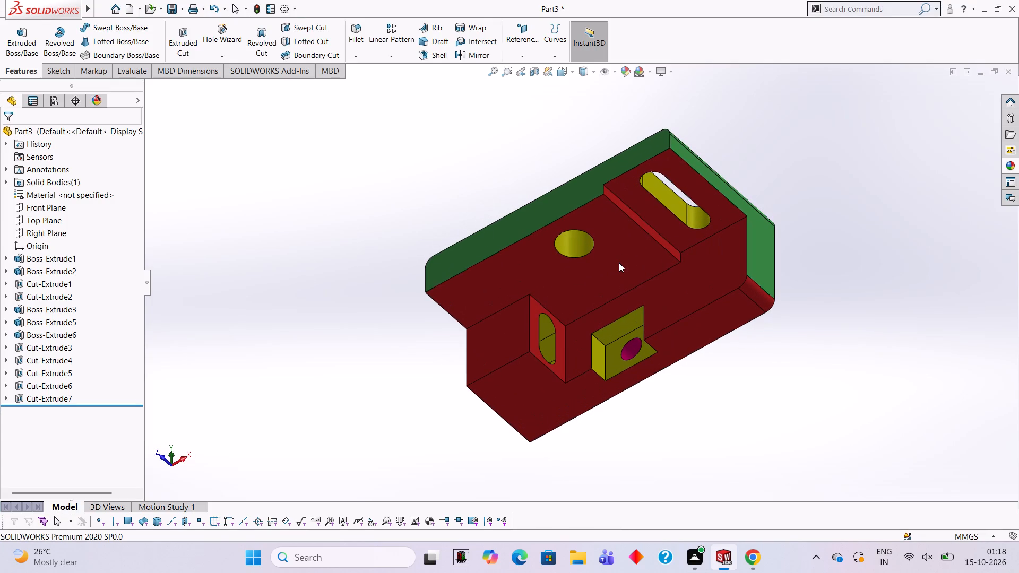
{"action": "middle_click_drag", "start_coordinate": [730, 258], "coordinate": [754, 271]}
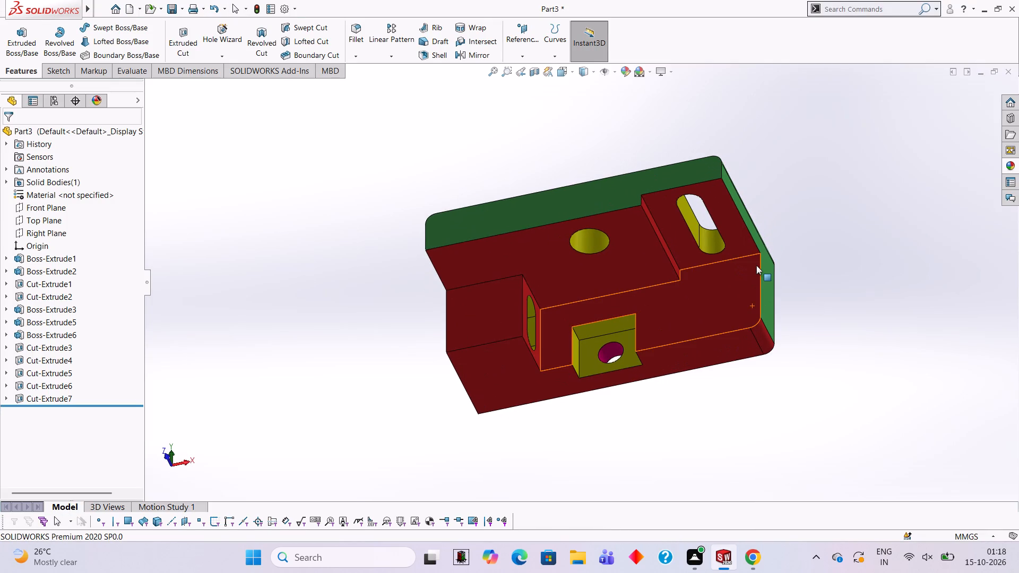
Save the part in the Documents folder as L- BRACKET GUIDE BLOCK in SOLIDWORKS Part format.
{"action": "key", "text": "ctrl+s"}
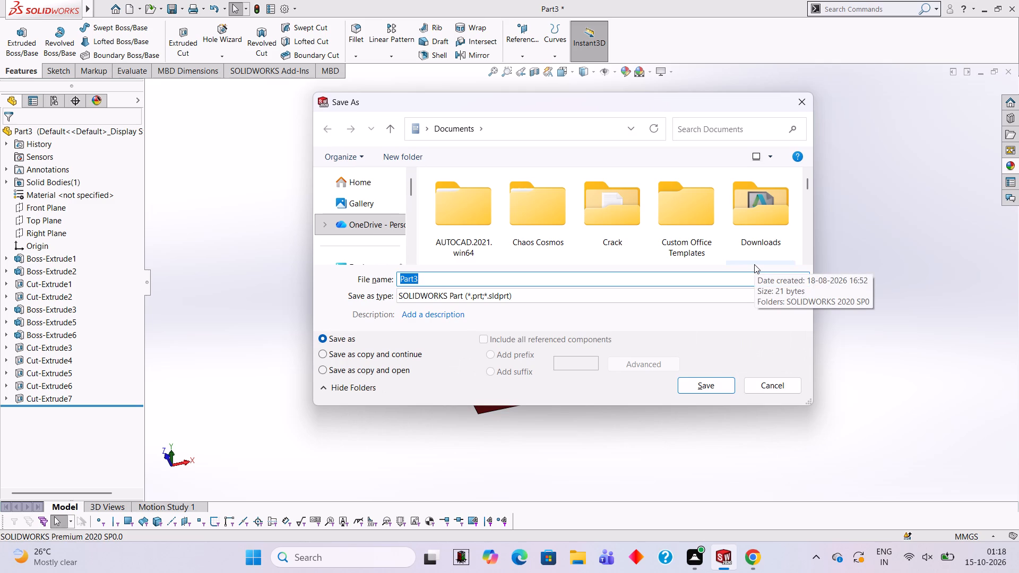
{"action": "key", "text": "l"}
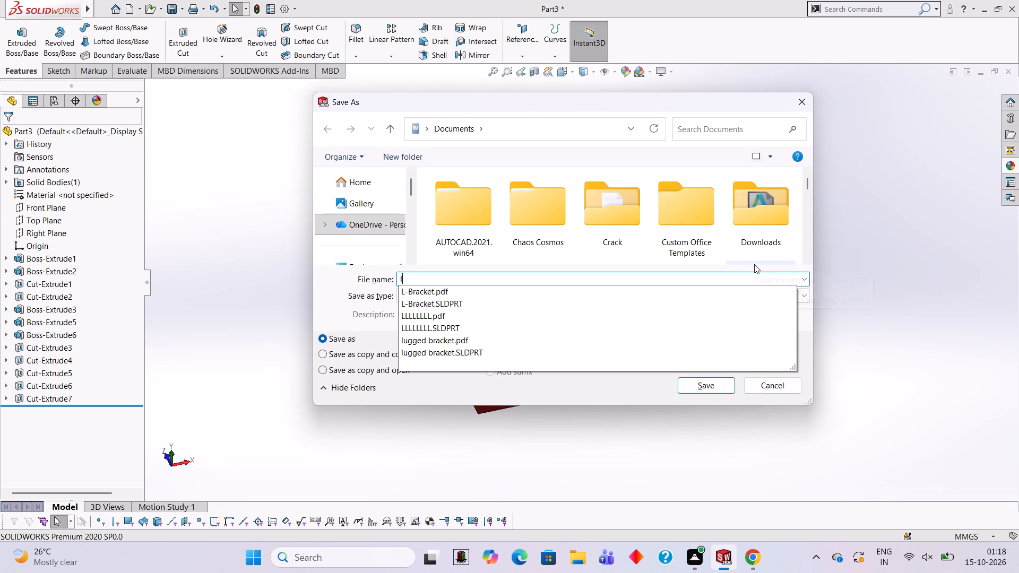
{"action": "key", "text": "BackSpace"}
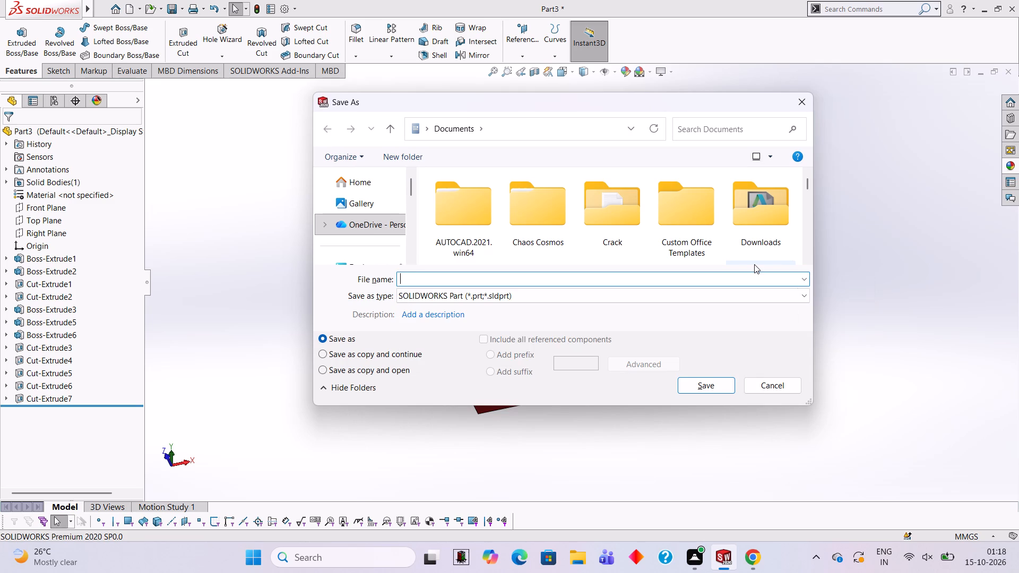
{"action": "type", "text": "L-"}
{"action": "key", "text": "space"}
{"action": "key", "text": "b"}
{"action": "type", "text": "RAC"}
{"action": "type", "text": "KET"}
{"action": "key", "text": "space"}
{"action": "type", "text": "GU"}
{"action": "type", "text": "IDE"}
{"action": "key", "text": "space"}
{"action": "type", "text": "BLOCK"}
{"action": "key", "text": "Return"}
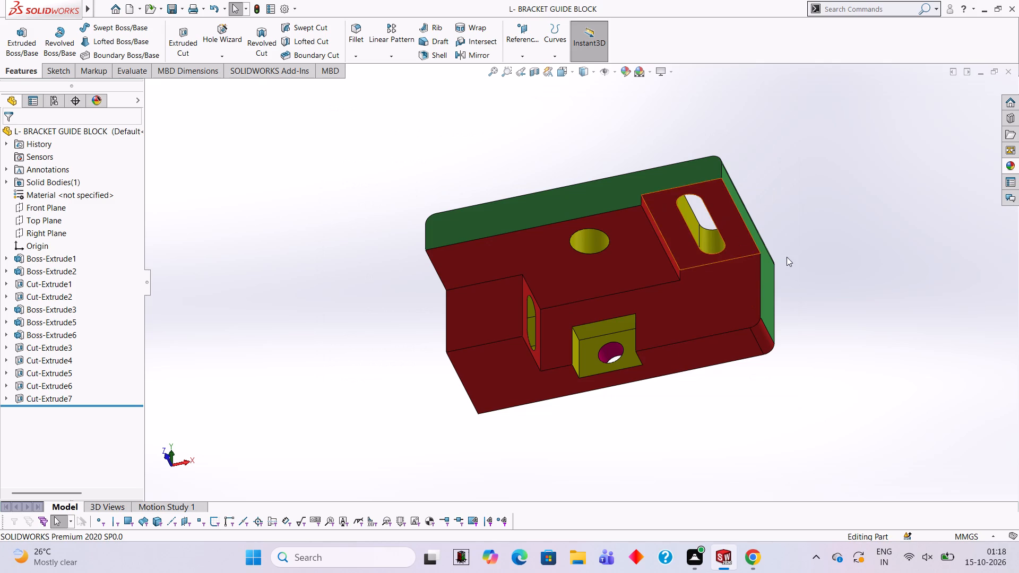
Save the part also as an Adobe Portable Document Format (PDF) file in the Documents folder.
{"action": "left_click", "coordinate": [183, 6]}
{"action": "left_click", "coordinate": [200, 36]}
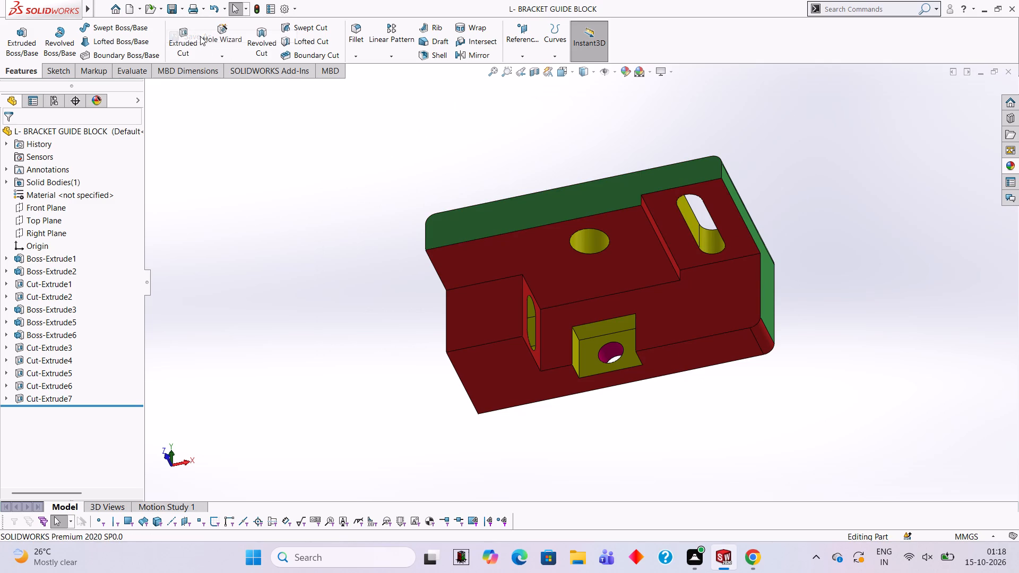
{"action": "left_click", "coordinate": [598, 300]}
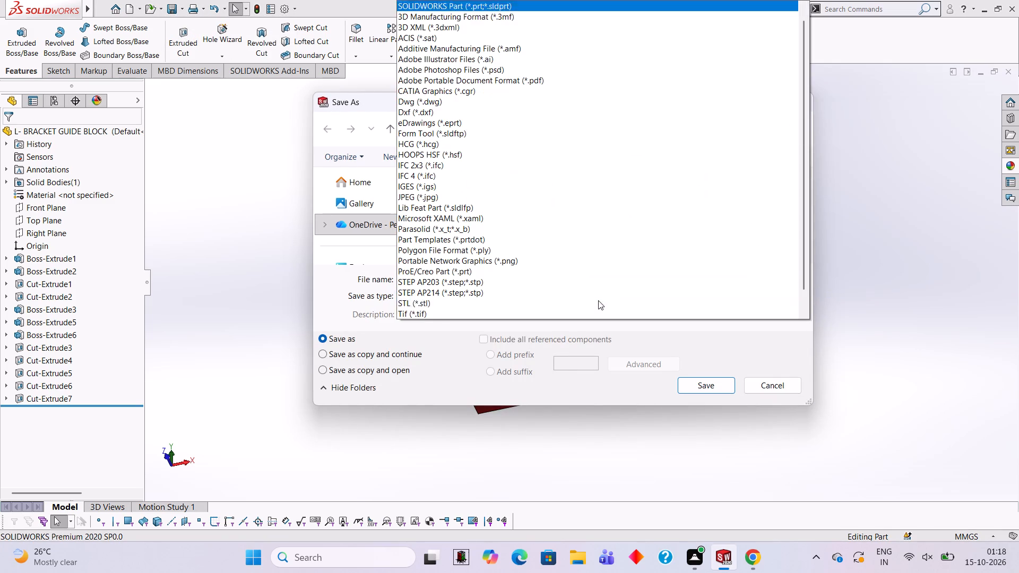
{"action": "left_click", "coordinate": [498, 84]}
{"action": "left_click", "coordinate": [685, 411]}
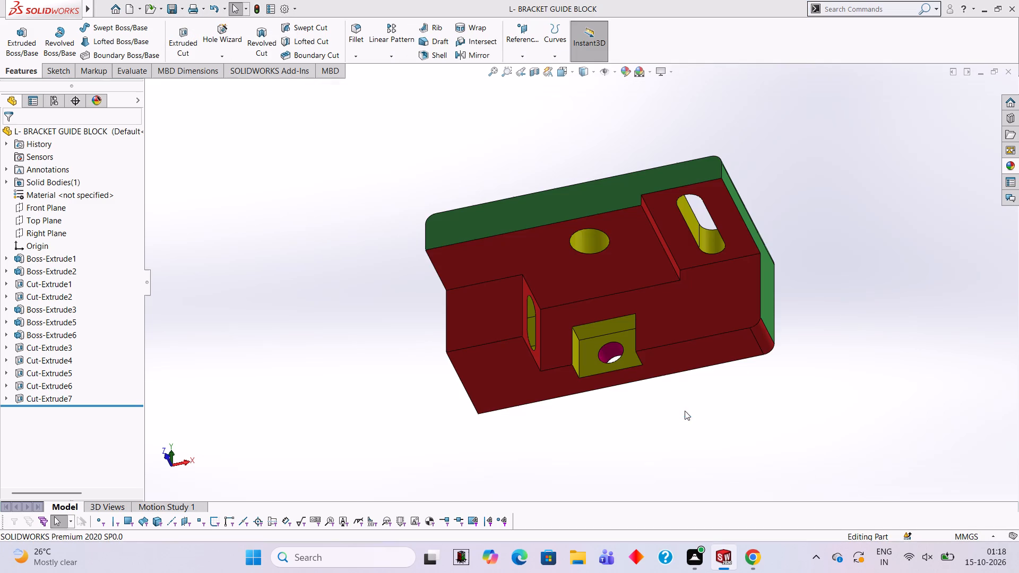